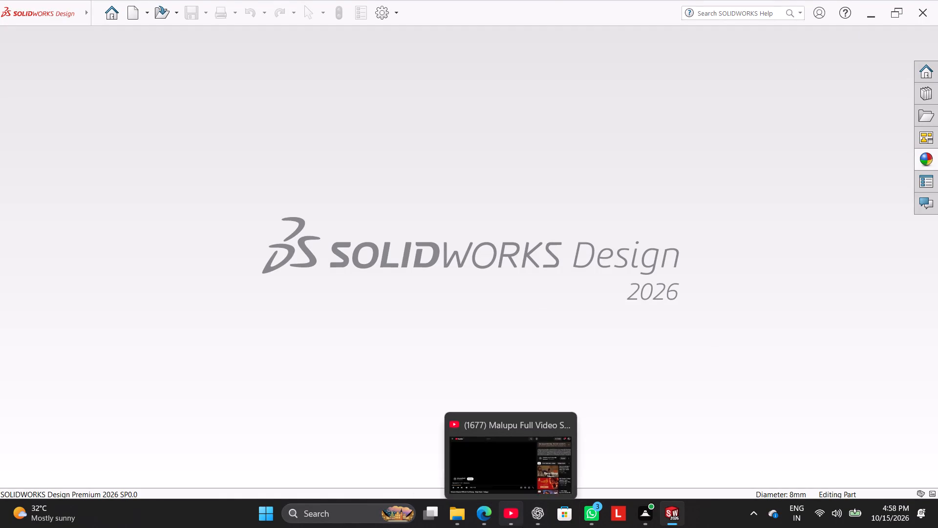
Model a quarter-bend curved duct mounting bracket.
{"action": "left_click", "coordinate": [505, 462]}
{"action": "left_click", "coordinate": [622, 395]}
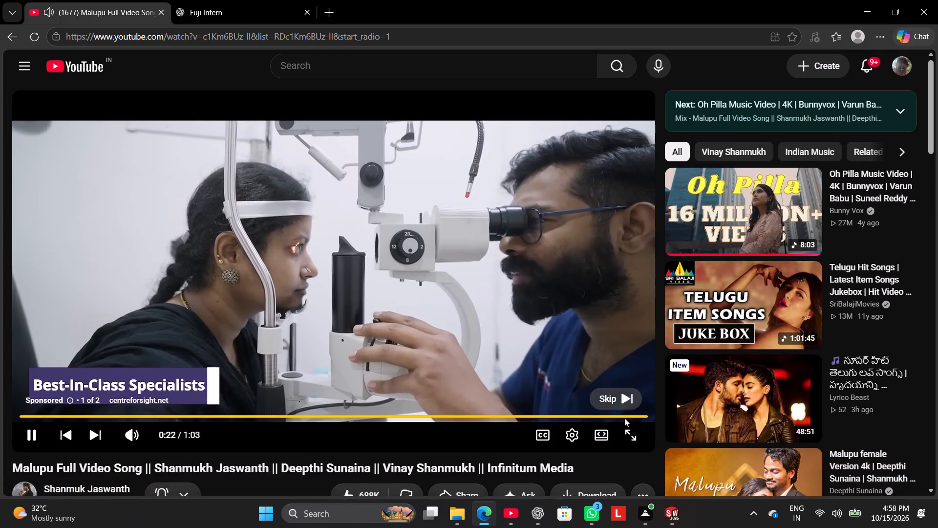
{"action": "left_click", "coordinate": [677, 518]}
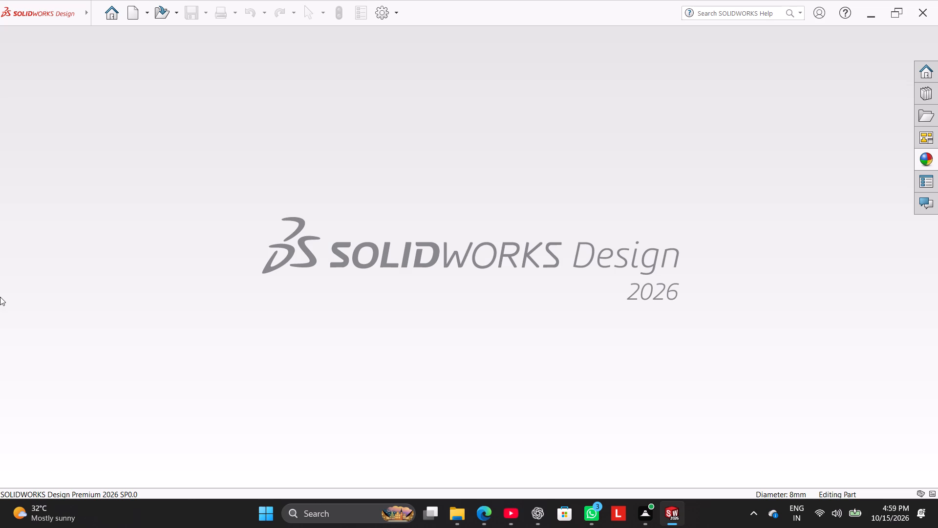
Create a new part document.
{"action": "left_click", "coordinate": [134, 6]}
{"action": "left_click", "coordinate": [198, 233]}
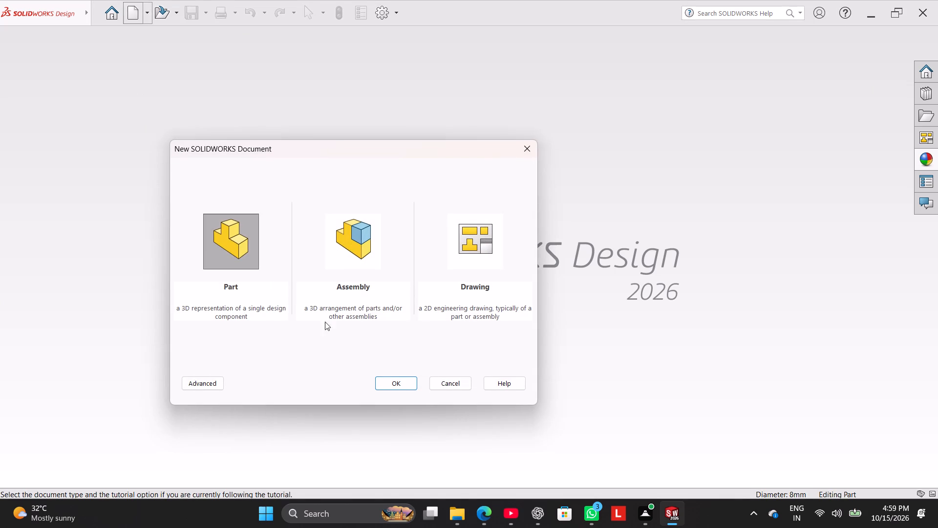
{"action": "left_click", "coordinate": [392, 378]}
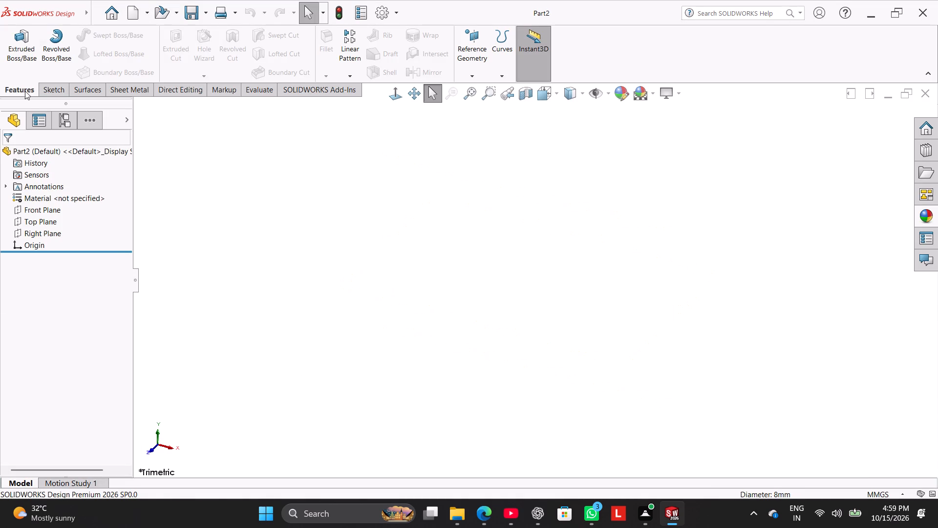
Start a new sketch on the Top Plane.
{"action": "left_click", "coordinate": [54, 92]}
{"action": "left_click", "coordinate": [16, 48]}
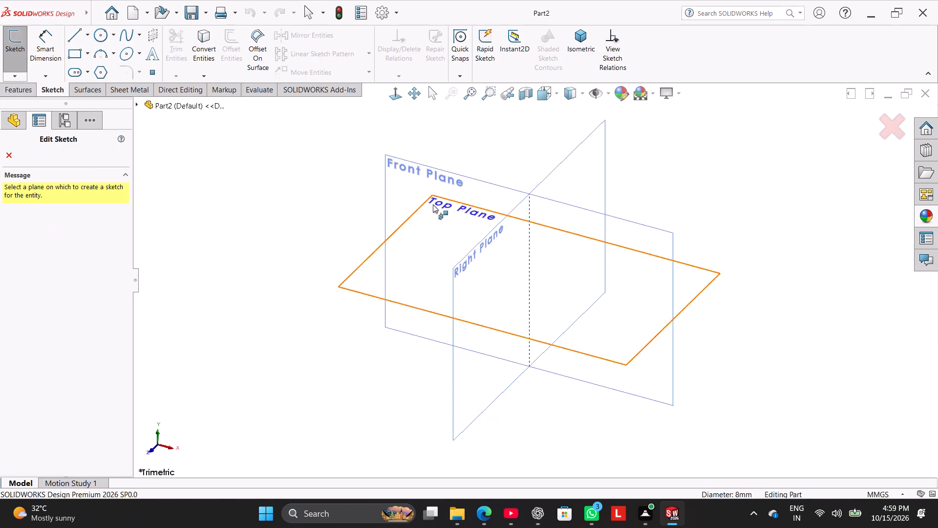
{"action": "left_click", "coordinate": [453, 181]}
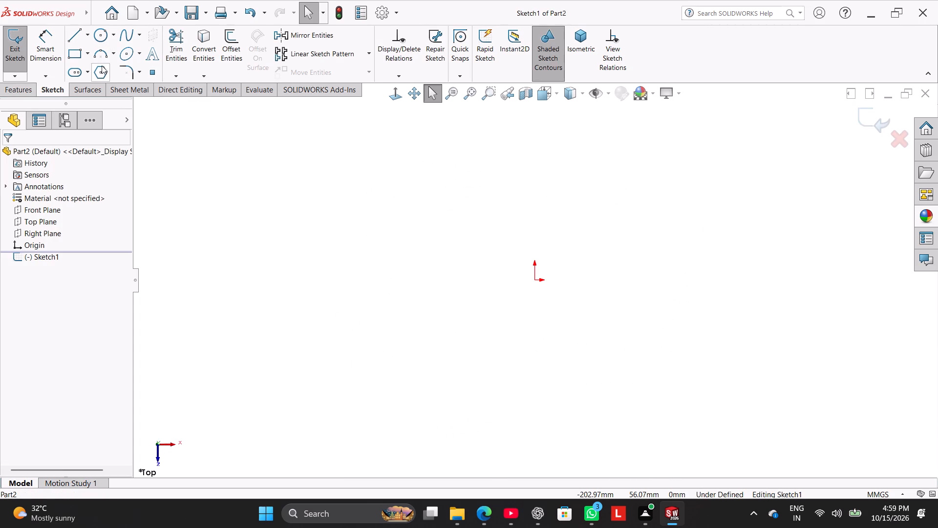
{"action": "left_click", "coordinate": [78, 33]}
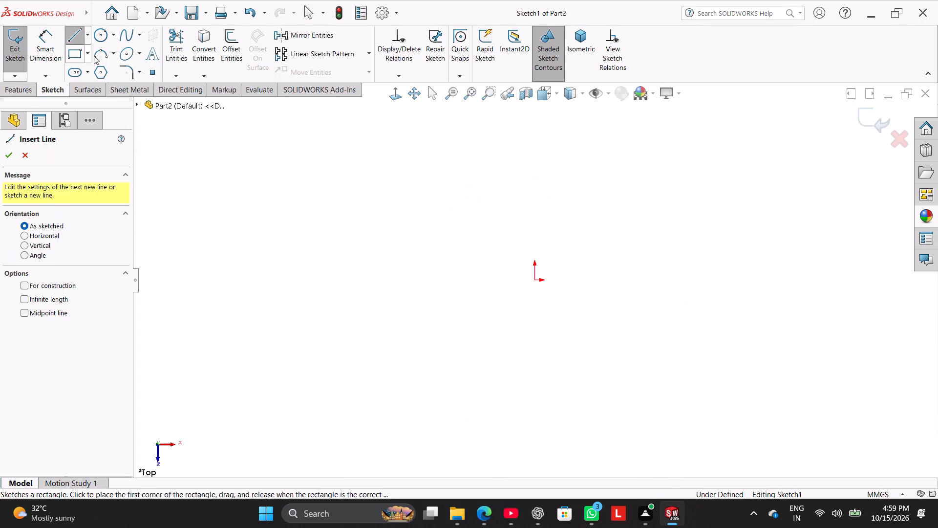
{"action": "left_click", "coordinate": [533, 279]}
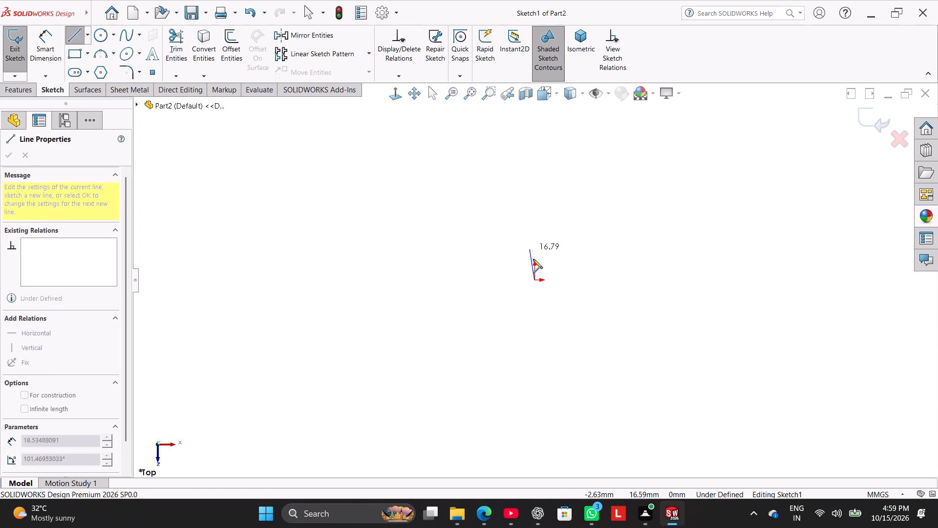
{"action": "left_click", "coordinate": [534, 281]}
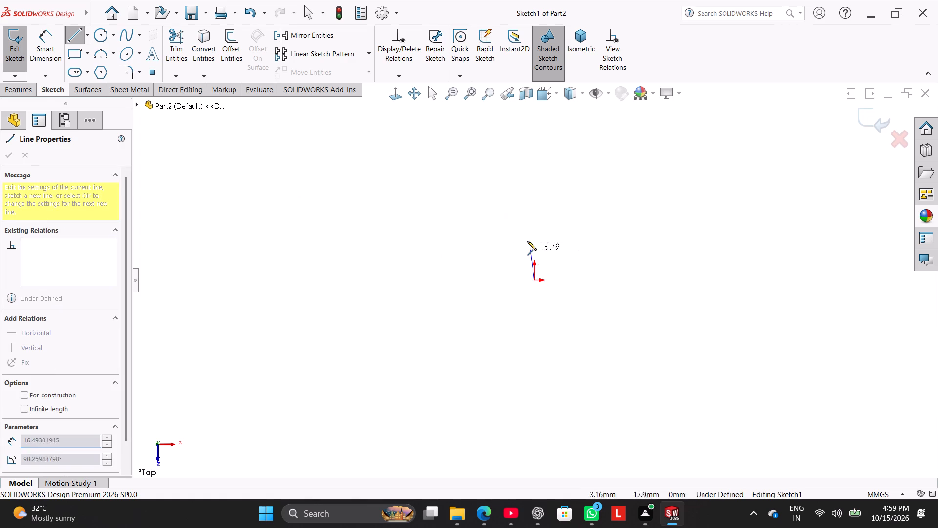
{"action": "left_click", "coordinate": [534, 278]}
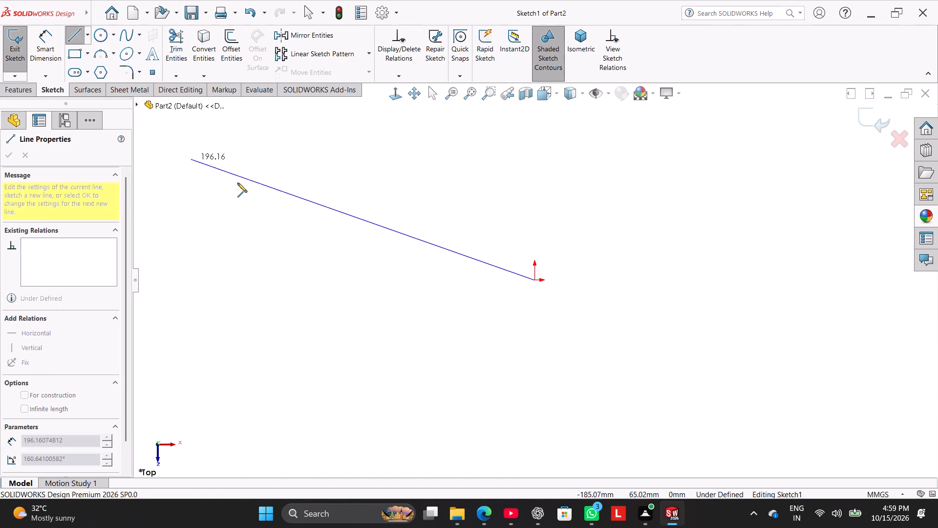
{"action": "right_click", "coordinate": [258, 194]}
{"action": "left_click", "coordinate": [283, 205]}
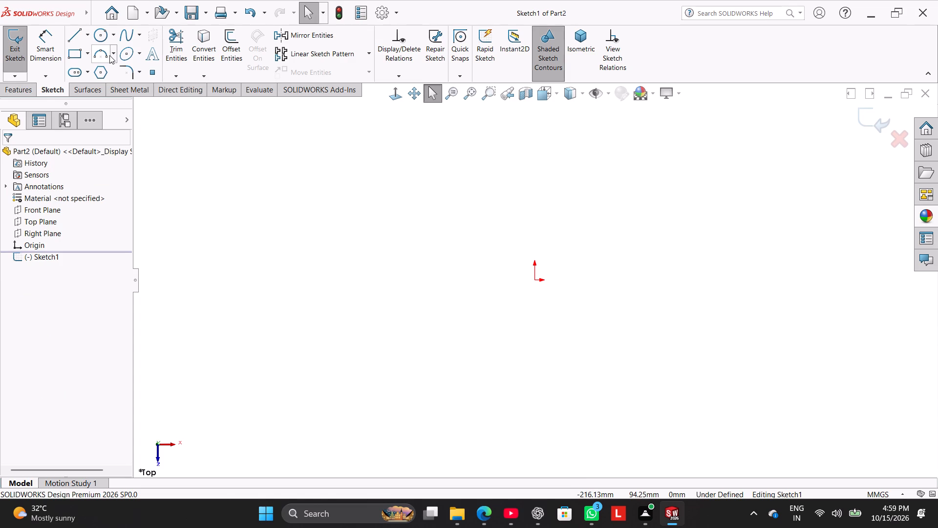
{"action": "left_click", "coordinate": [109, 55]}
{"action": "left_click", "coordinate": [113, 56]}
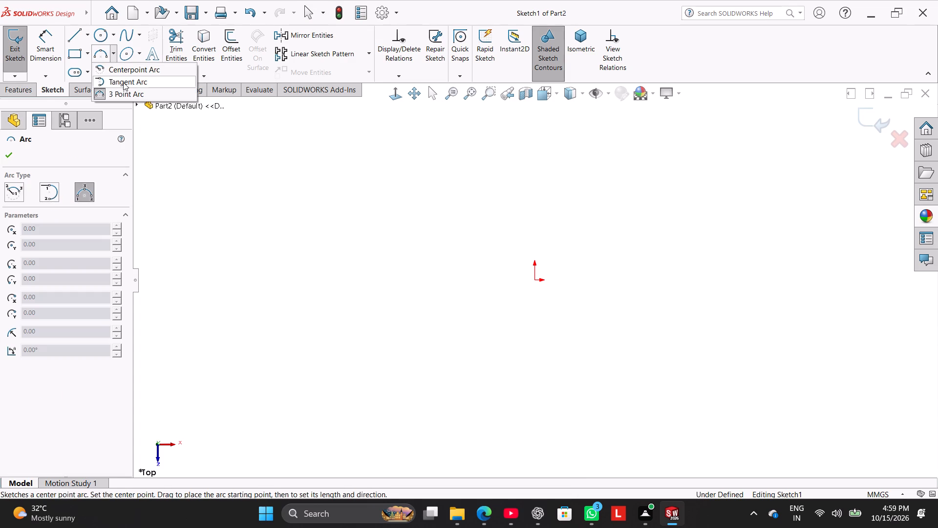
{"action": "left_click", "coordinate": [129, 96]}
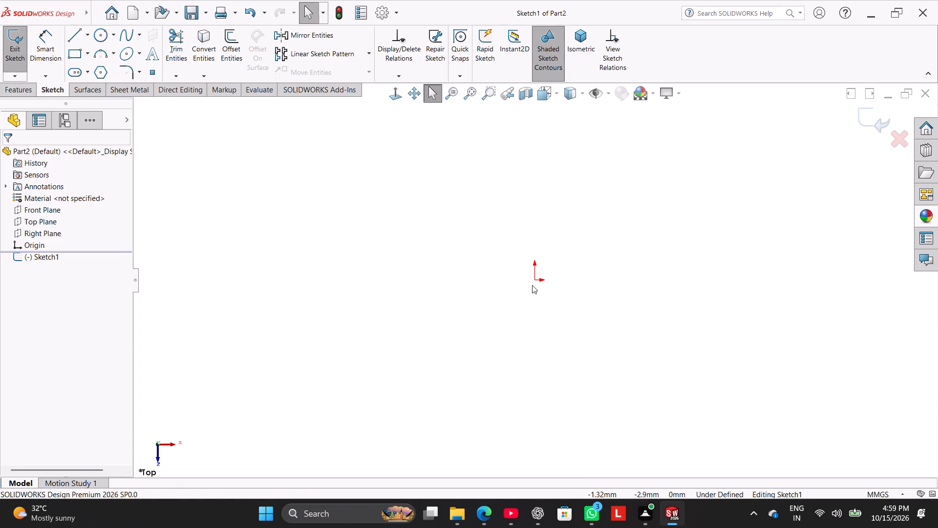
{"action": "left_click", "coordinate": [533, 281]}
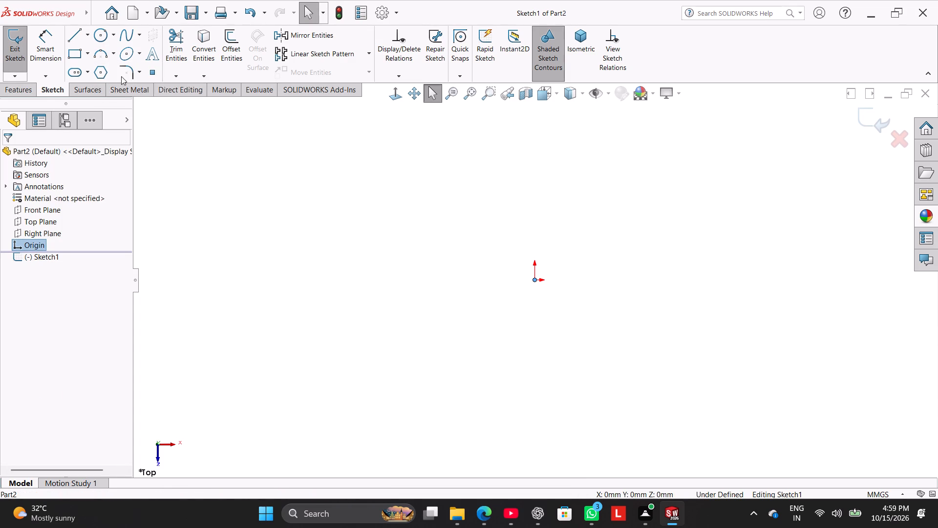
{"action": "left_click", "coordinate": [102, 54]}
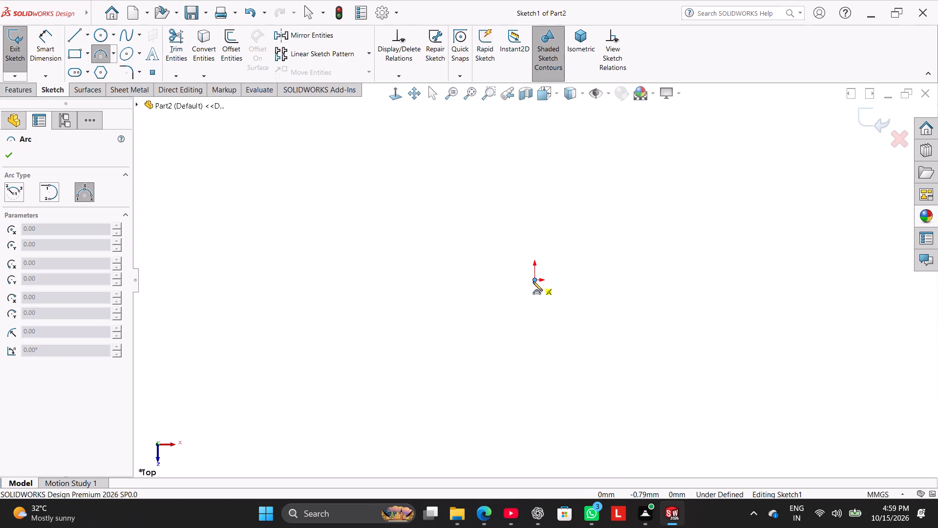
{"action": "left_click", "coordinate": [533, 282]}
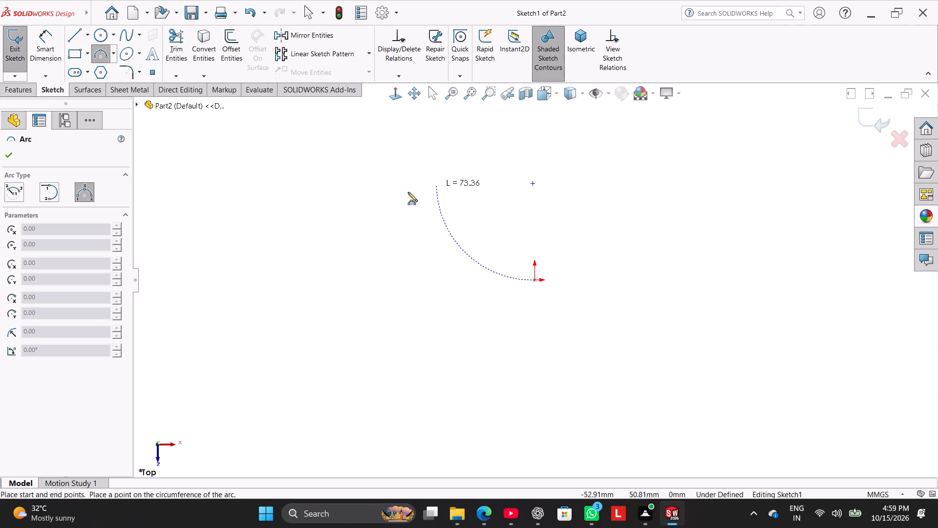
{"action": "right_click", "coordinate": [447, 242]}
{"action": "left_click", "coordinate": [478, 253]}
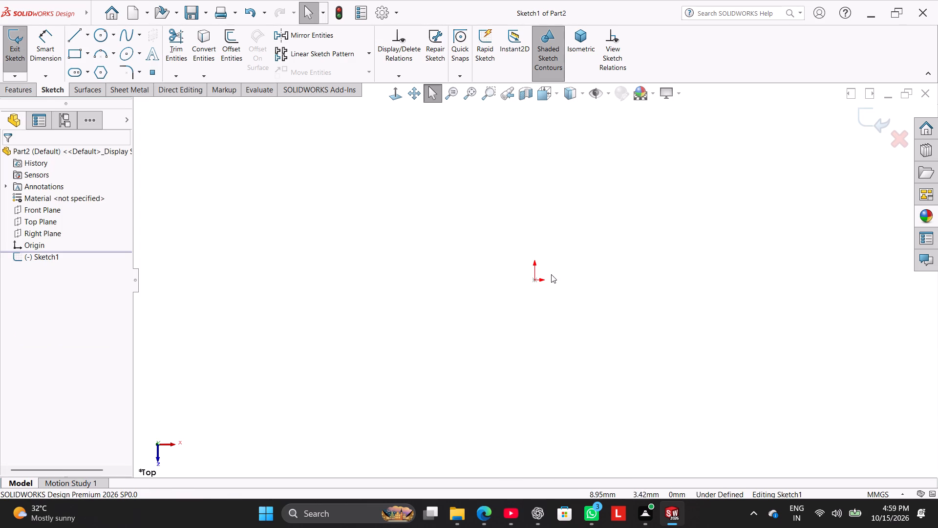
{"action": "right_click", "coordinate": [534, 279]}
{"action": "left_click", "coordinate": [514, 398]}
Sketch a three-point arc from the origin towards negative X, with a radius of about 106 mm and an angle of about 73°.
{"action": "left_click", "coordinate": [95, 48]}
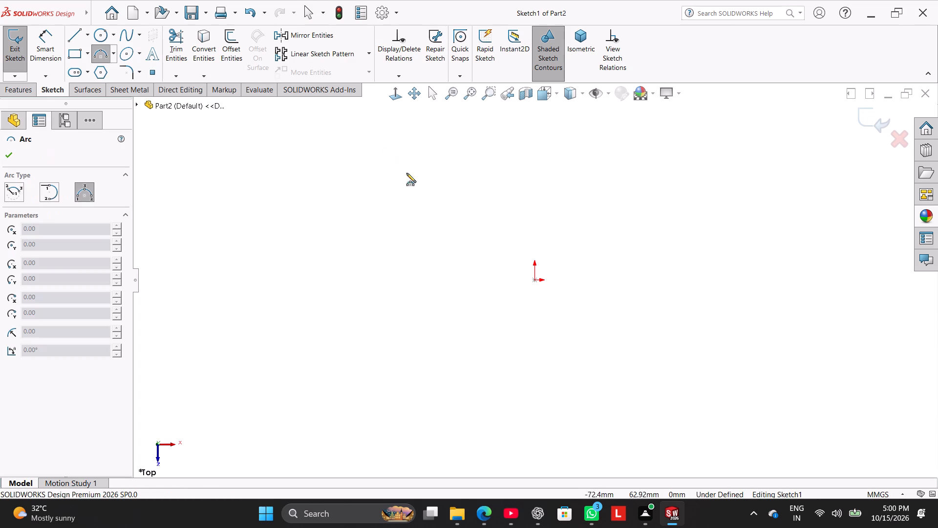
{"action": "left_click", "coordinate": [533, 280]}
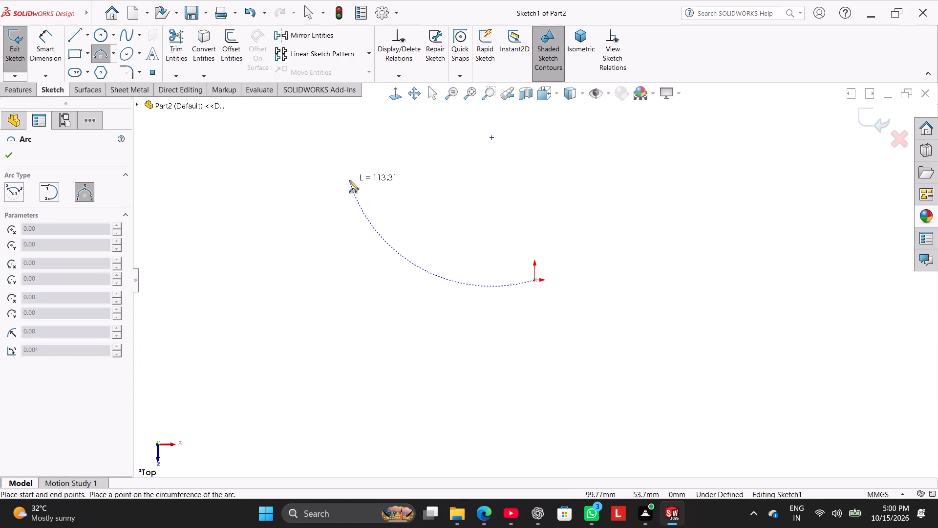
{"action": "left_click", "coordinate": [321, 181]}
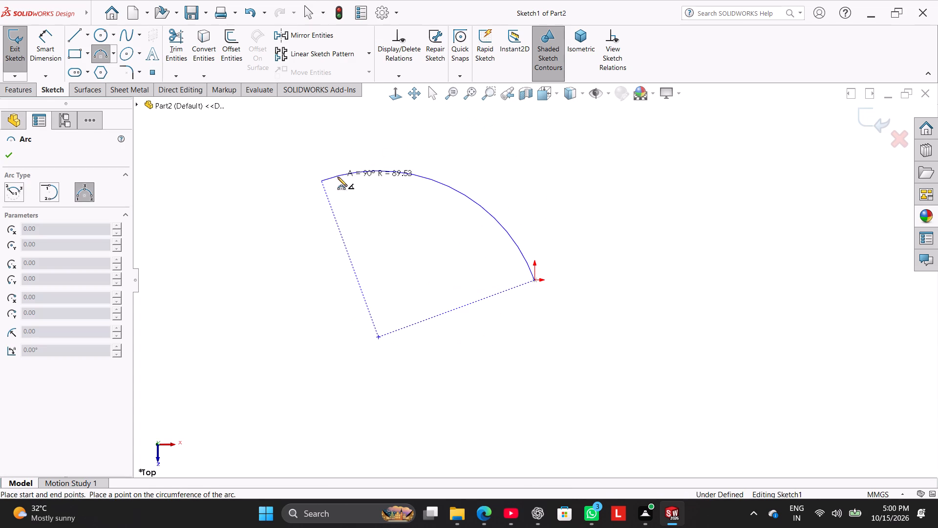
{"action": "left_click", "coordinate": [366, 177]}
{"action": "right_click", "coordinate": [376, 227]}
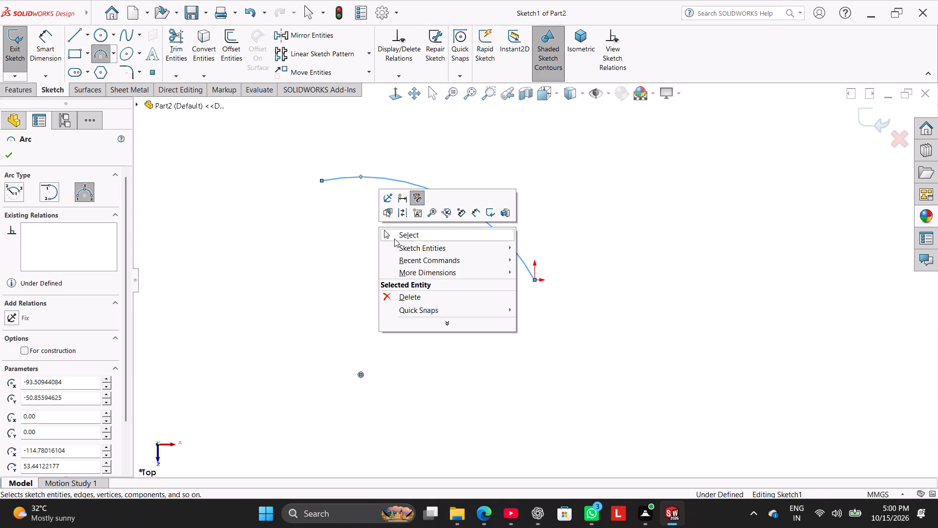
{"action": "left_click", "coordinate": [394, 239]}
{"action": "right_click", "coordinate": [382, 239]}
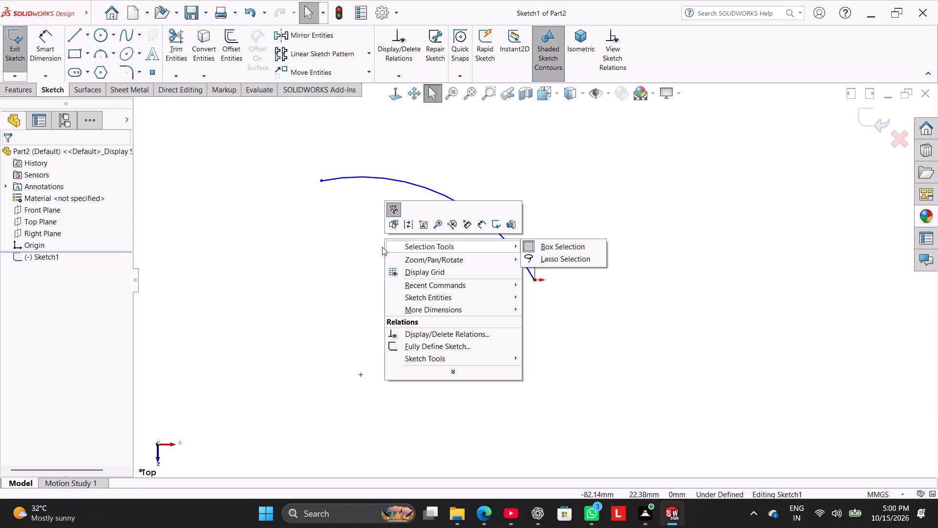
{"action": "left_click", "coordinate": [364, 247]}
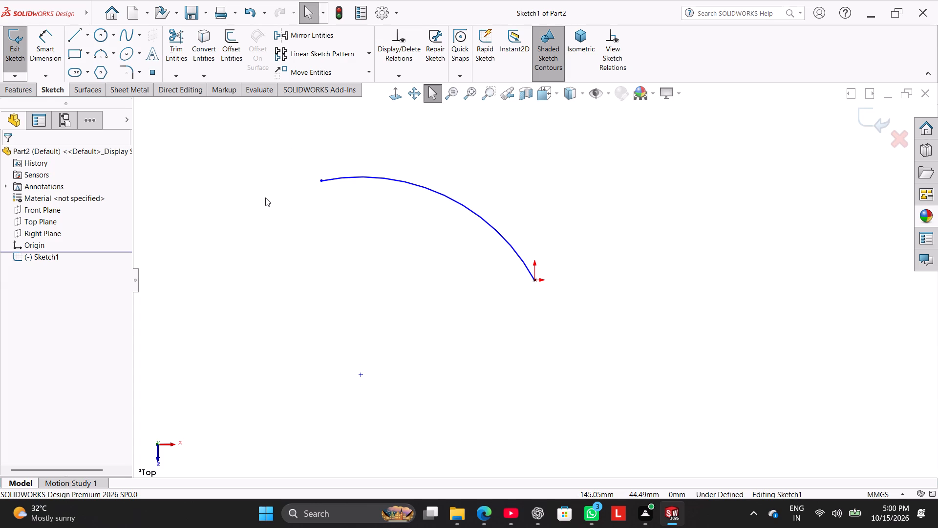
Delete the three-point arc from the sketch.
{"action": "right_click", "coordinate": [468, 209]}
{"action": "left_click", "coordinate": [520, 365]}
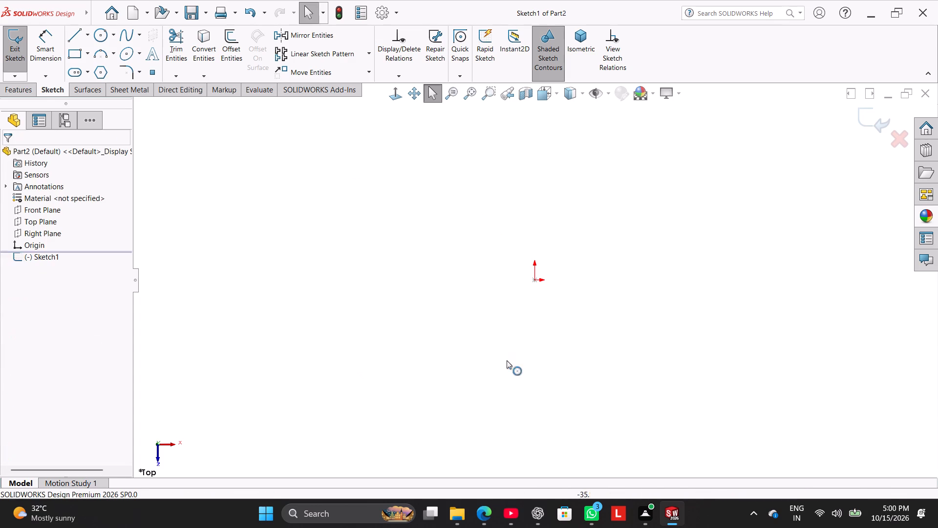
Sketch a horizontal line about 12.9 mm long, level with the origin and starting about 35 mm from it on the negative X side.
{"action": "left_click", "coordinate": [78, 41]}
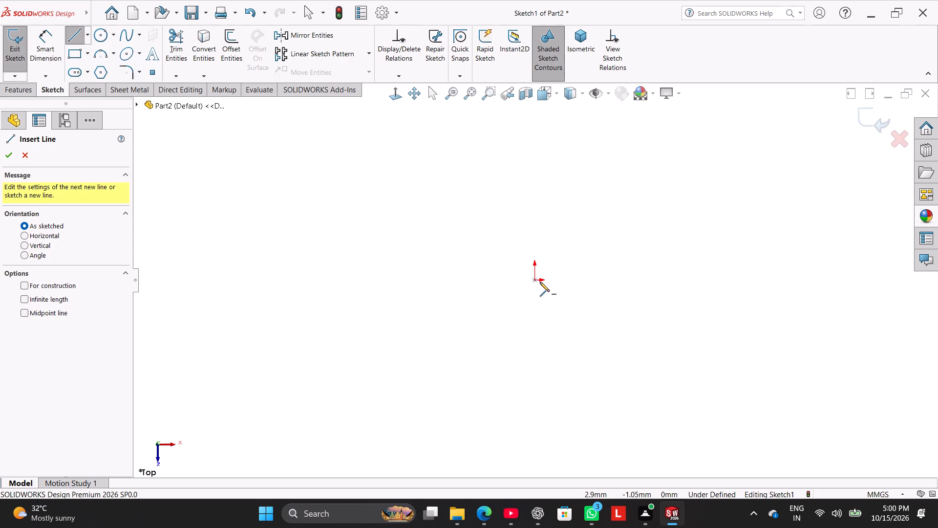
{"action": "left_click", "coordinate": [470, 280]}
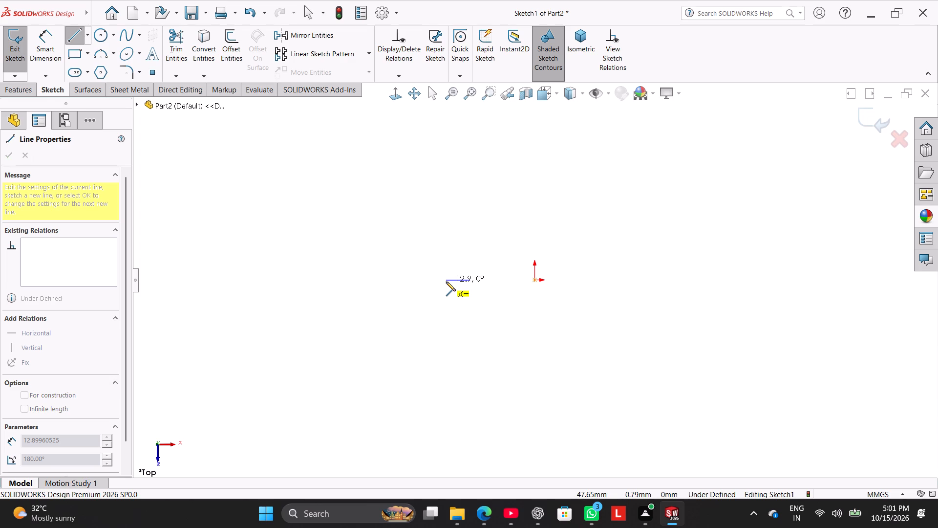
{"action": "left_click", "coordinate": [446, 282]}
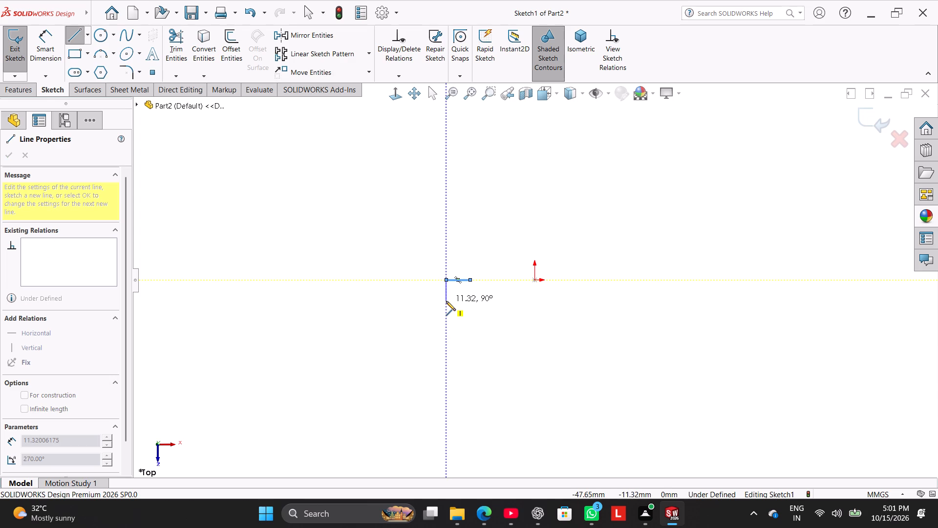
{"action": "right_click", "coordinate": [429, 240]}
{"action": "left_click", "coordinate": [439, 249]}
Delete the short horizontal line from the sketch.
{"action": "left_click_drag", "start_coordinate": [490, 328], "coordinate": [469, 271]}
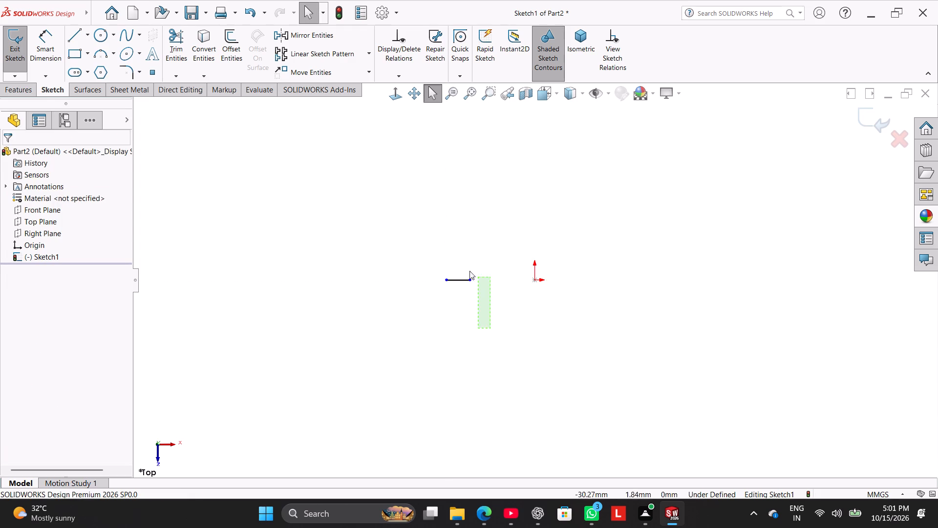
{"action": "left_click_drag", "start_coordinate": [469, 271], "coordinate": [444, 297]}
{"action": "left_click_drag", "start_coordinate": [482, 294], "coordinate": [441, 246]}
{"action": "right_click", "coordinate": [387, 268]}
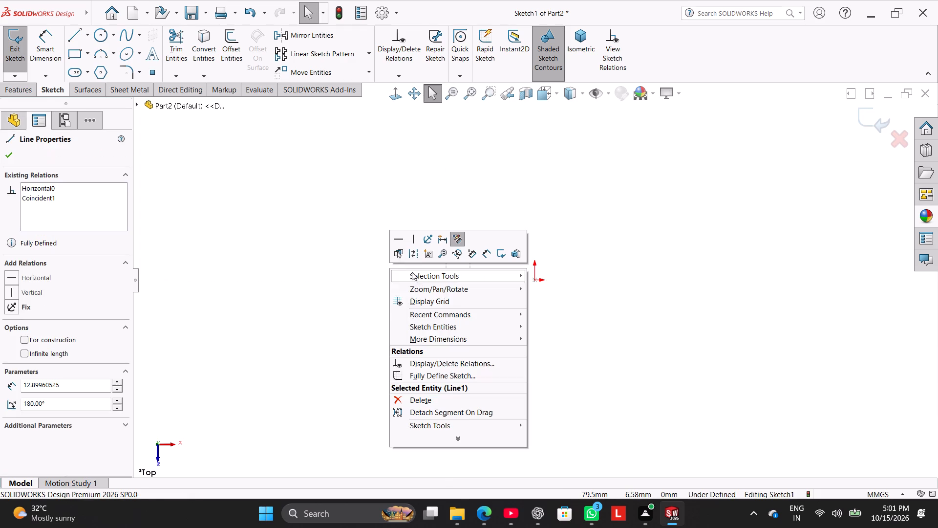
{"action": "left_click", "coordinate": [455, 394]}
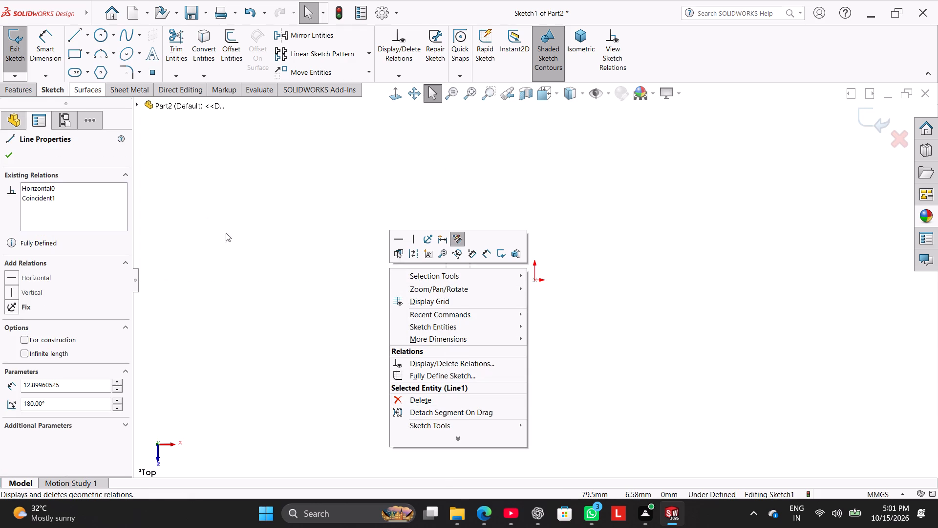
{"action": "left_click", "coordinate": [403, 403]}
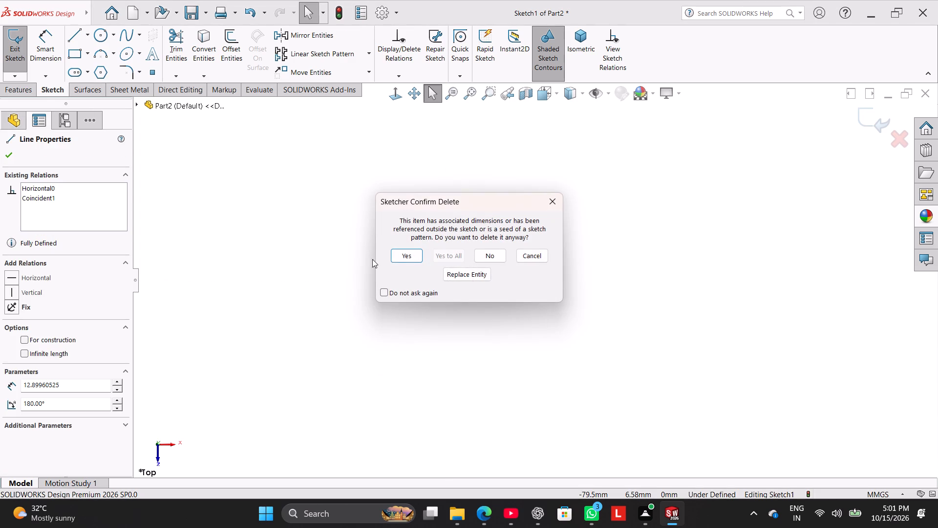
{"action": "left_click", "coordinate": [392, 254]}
Sketch three connected lines: about 24 mm horizontally away from the origin, about 16 mm vertically up, and a shorter horizontal back towards the origin.
{"action": "left_click", "coordinate": [88, 38]}
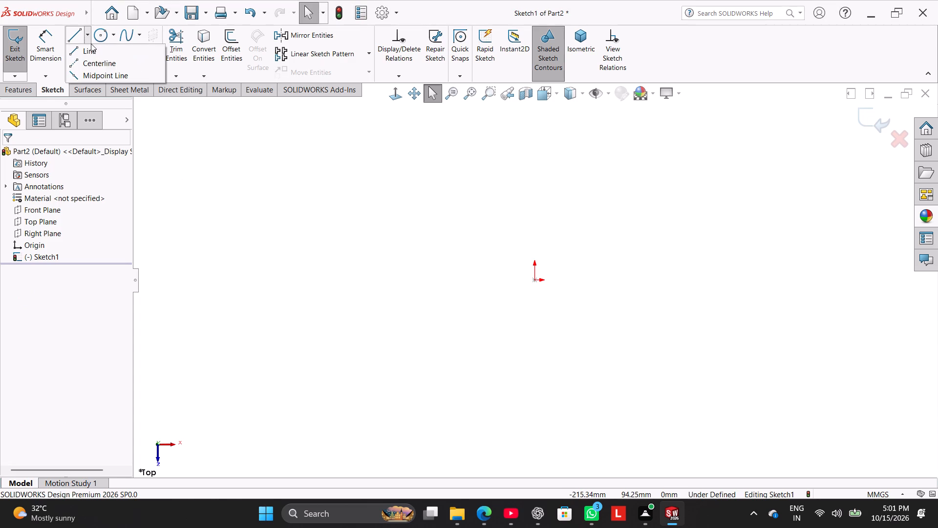
{"action": "left_click", "coordinate": [85, 51]}
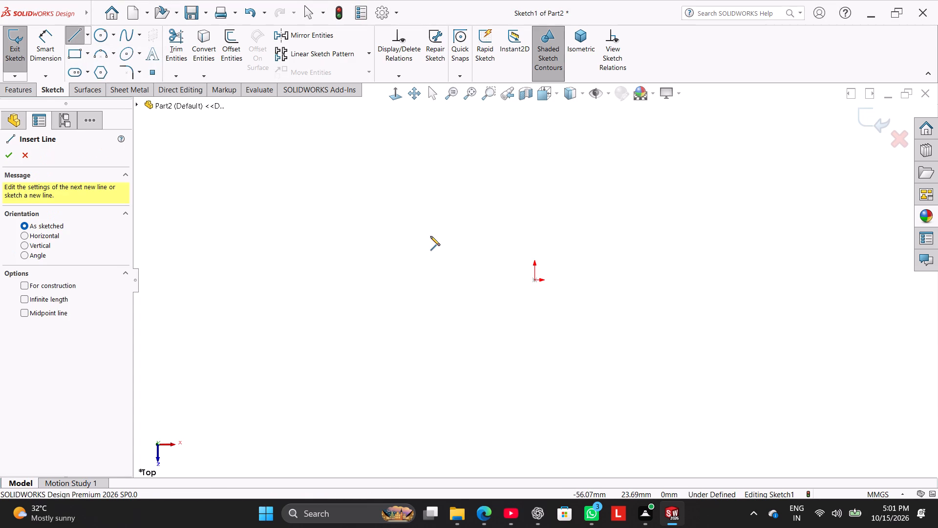
{"action": "left_click", "coordinate": [464, 288]}
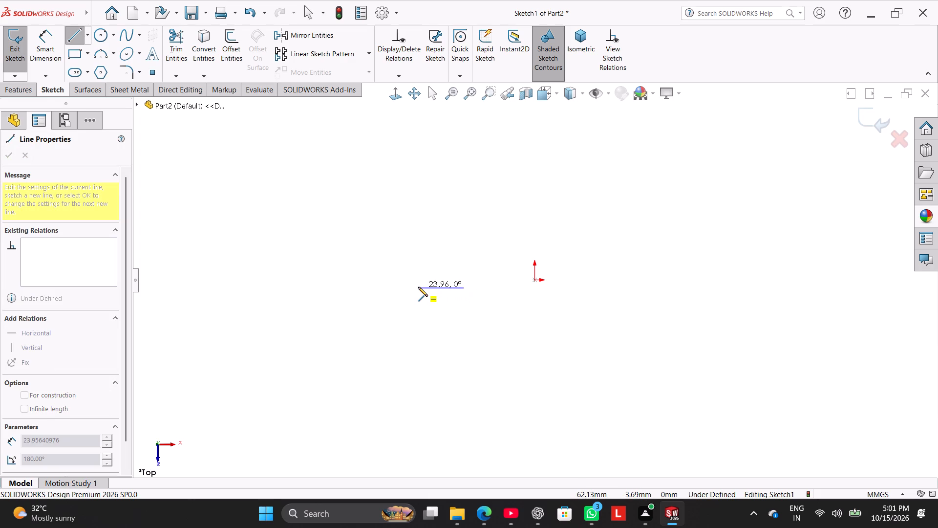
{"action": "left_click", "coordinate": [418, 287]}
{"action": "left_click", "coordinate": [419, 259]}
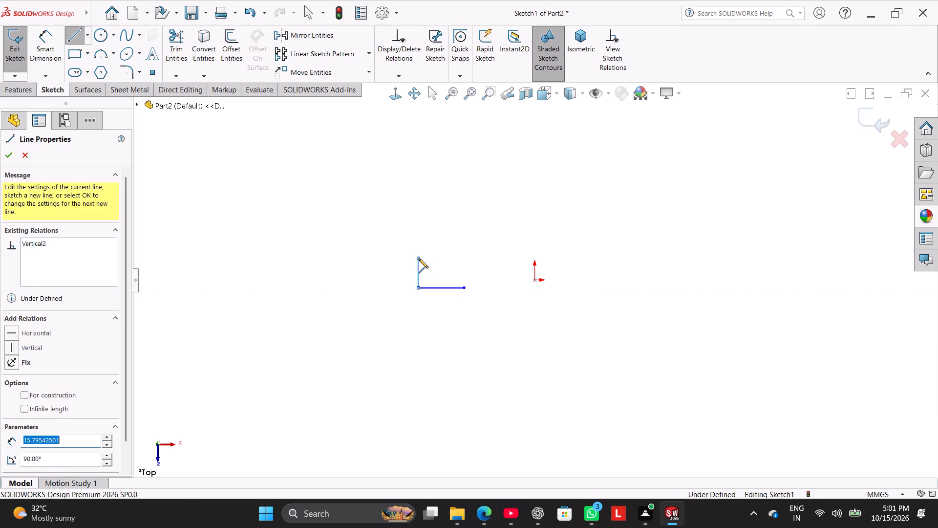
{"action": "left_click", "coordinate": [445, 258]}
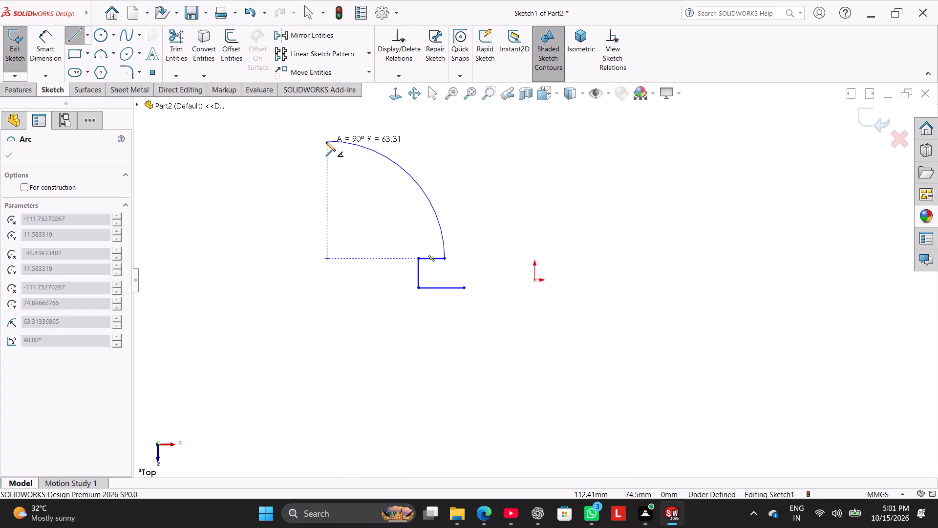
Continue the line chain with a 90° arc of about 63 mm radius, curving up and away from the origin.
{"action": "left_click", "coordinate": [326, 142]}
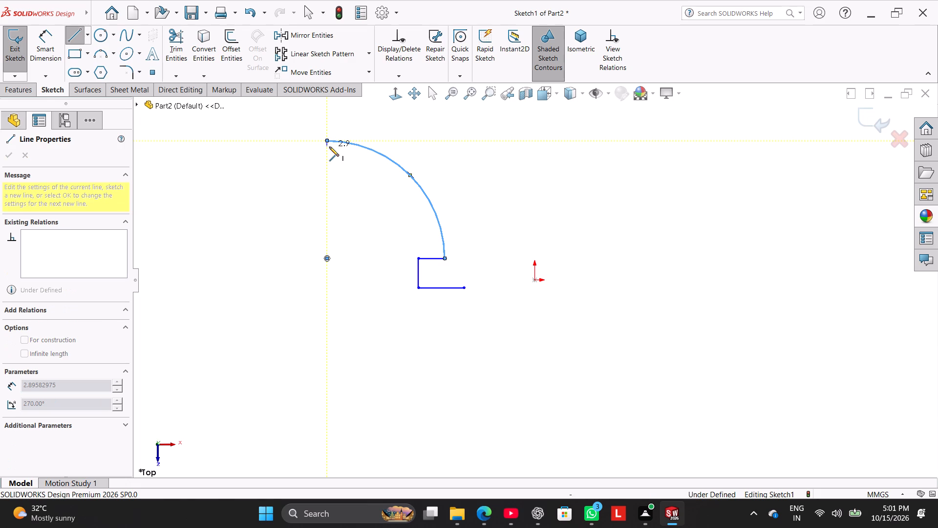
From the arc's upper end, sketch lines about 17 mm down, 12 mm horizontally away from the origin and 22 mm up, ending the chain.
{"action": "scroll", "coordinate": [329, 147], "scroll_direction": "up", "scroll_amount": 1}
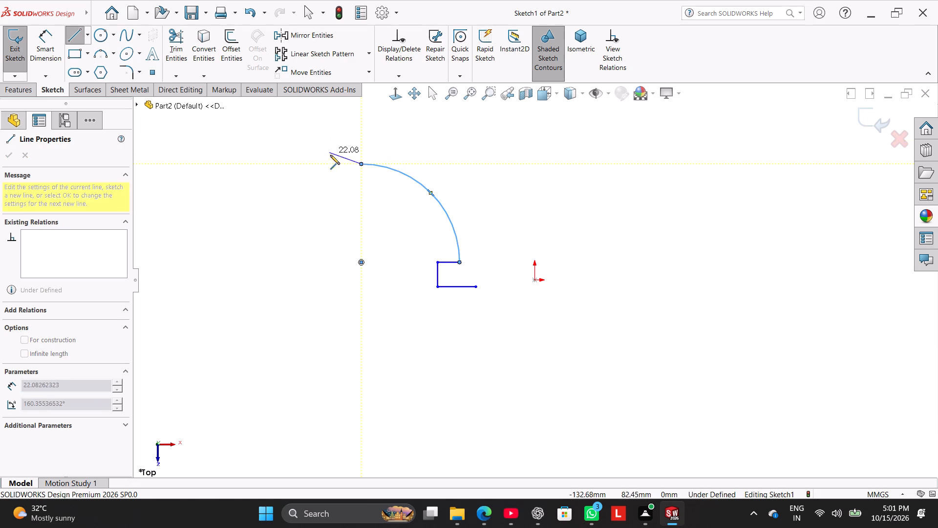
{"action": "left_click", "coordinate": [362, 189]}
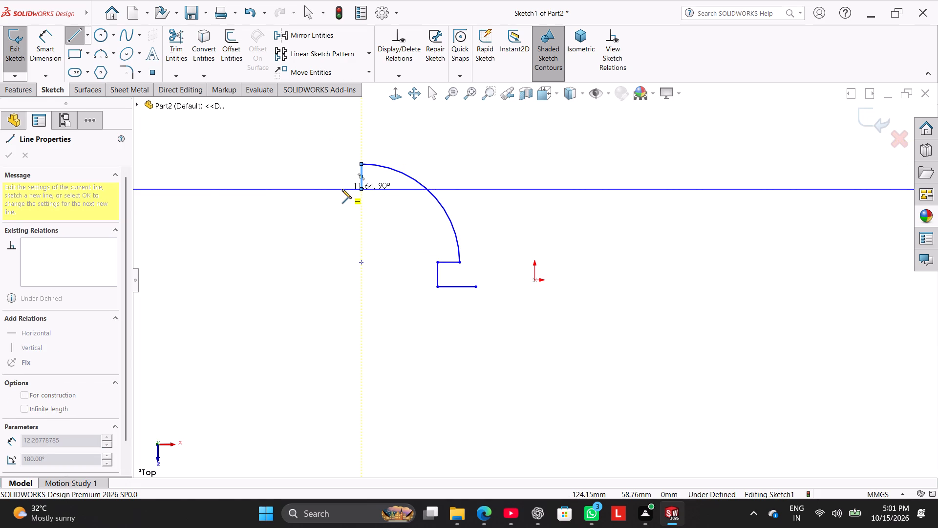
{"action": "left_click", "coordinate": [342, 189]}
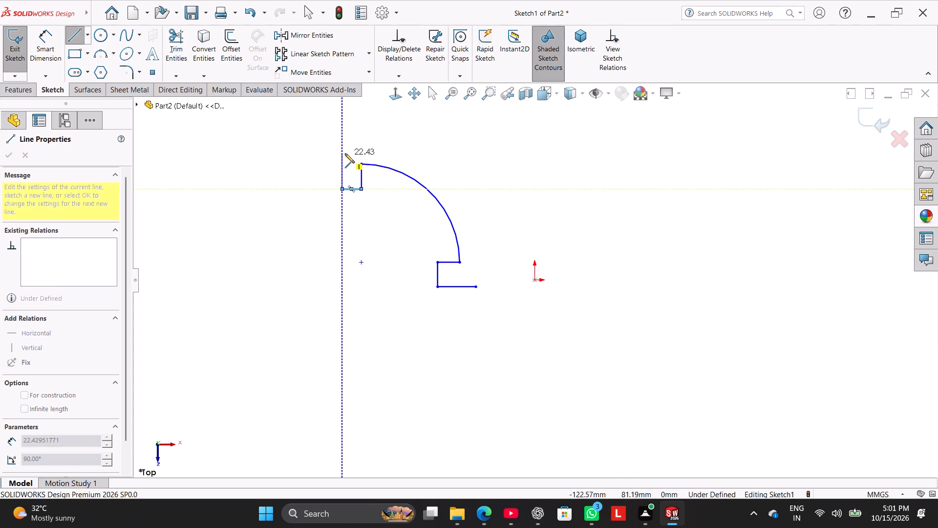
{"action": "left_click", "coordinate": [345, 151]}
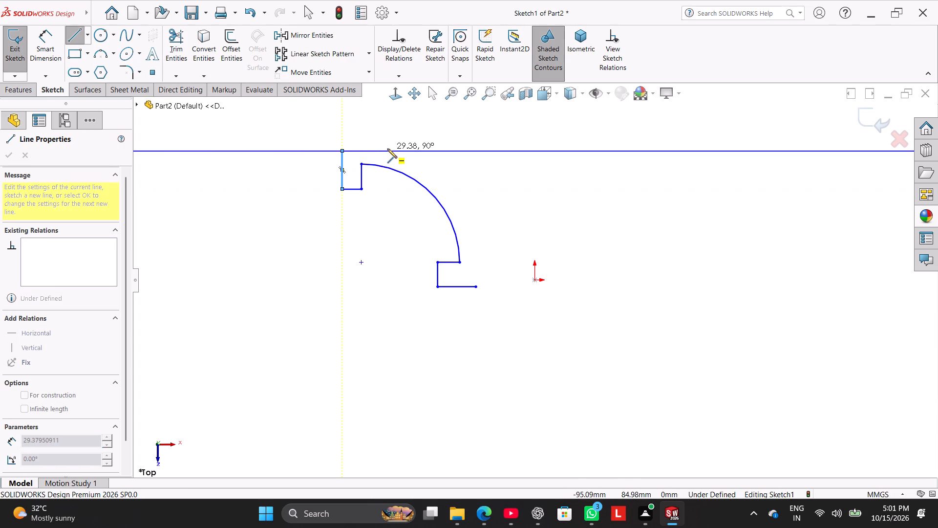
{"action": "right_click", "coordinate": [387, 149]}
{"action": "left_click", "coordinate": [393, 152]}
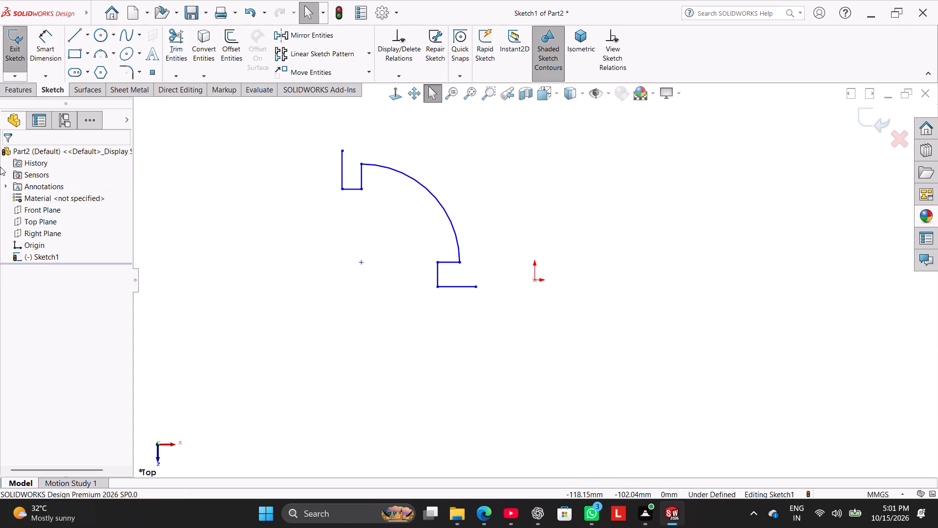
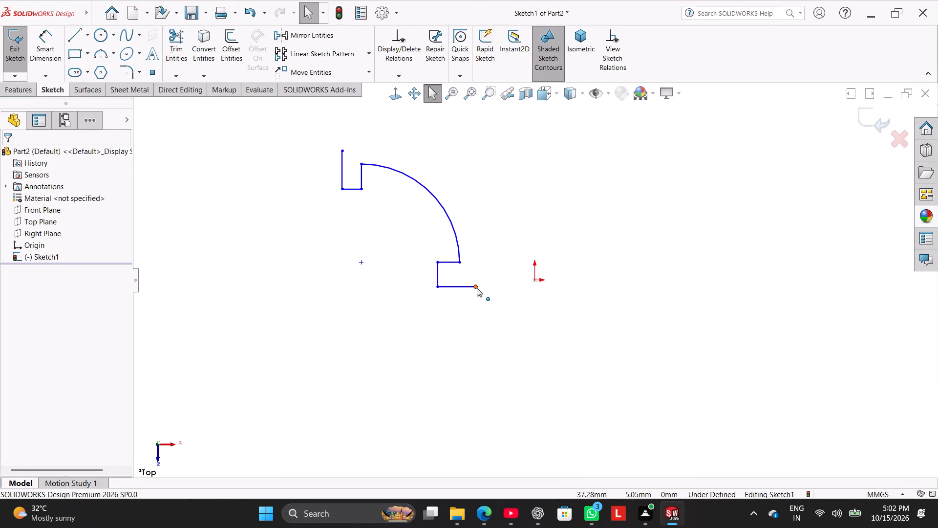
Move the bottom horizontal line level with the origin and extend its free end past the origin, about 122 mm long overall.
{"action": "left_click_drag", "start_coordinate": [477, 288], "coordinate": [530, 282]}
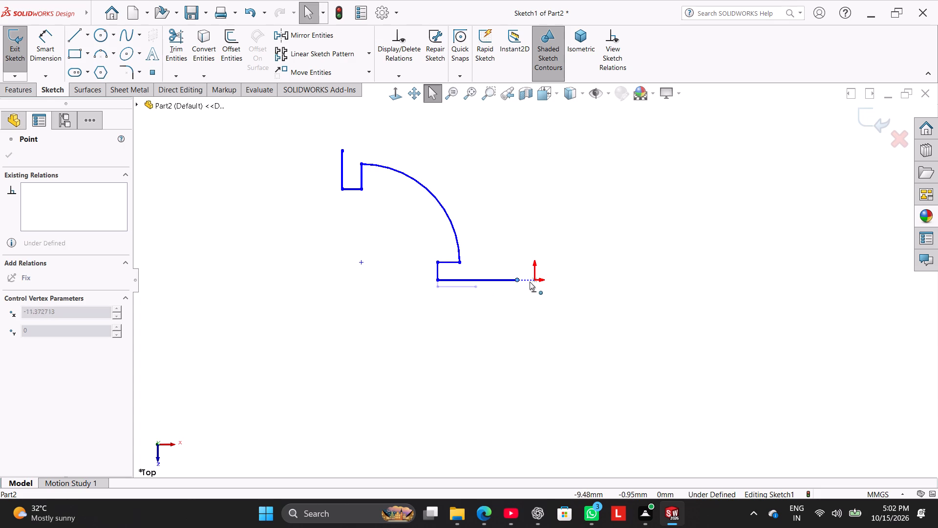
{"action": "left_click_drag", "start_coordinate": [530, 282], "coordinate": [626, 283]}
{"action": "left_click_drag", "start_coordinate": [577, 232], "coordinate": [567, 232]}
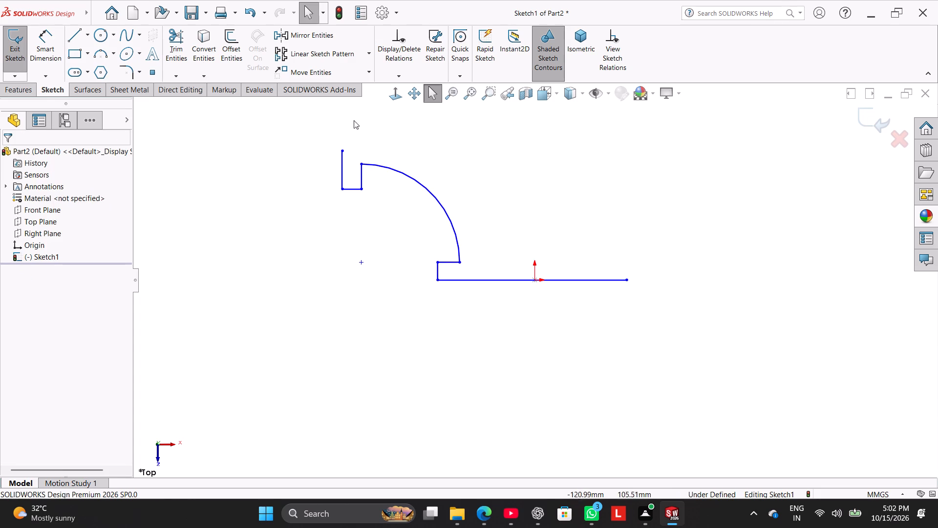
Extend the outer vertical line upward until its free end is about 117 mm above the origin.
{"action": "left_click_drag", "start_coordinate": [342, 151], "coordinate": [341, 106]}
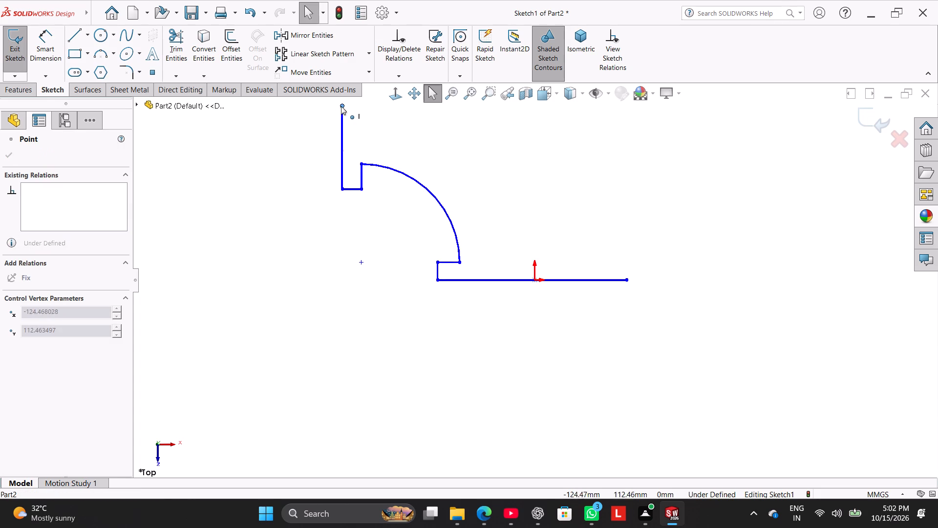
{"action": "left_click_drag", "start_coordinate": [341, 106], "coordinate": [333, 99]}
From the vertical line's top end, sketch a line about 18 mm horizontally towards the origin and one about 13 mm down.
{"action": "scroll", "coordinate": [444, 154], "scroll_direction": "up", "scroll_amount": 1}
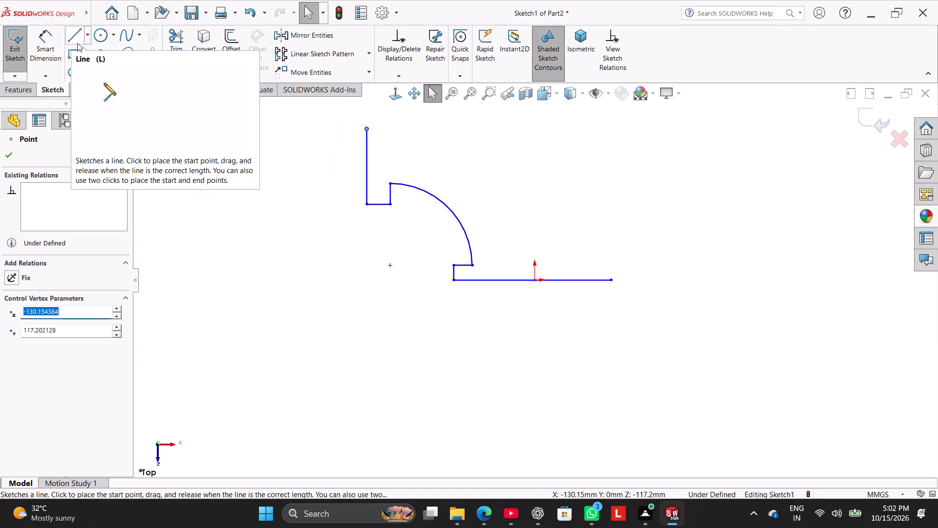
{"action": "left_click", "coordinate": [73, 29]}
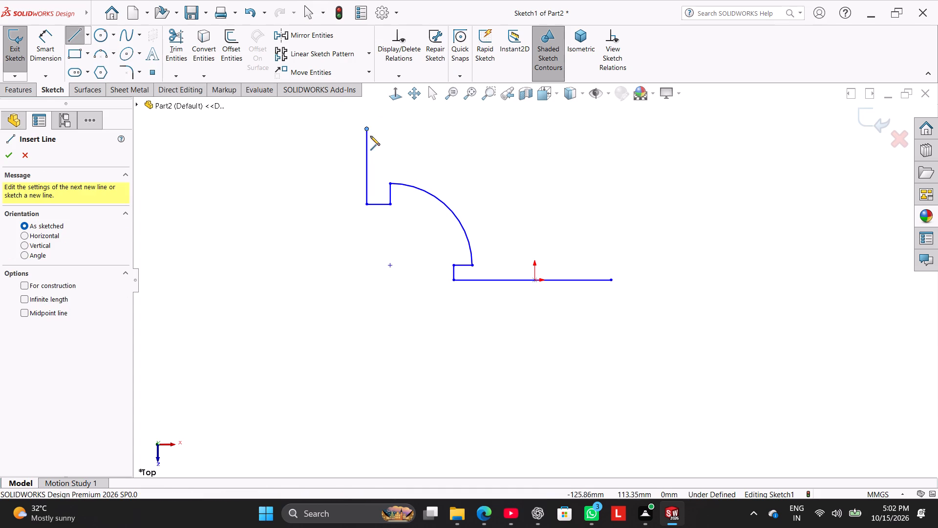
{"action": "left_click", "coordinate": [365, 126]}
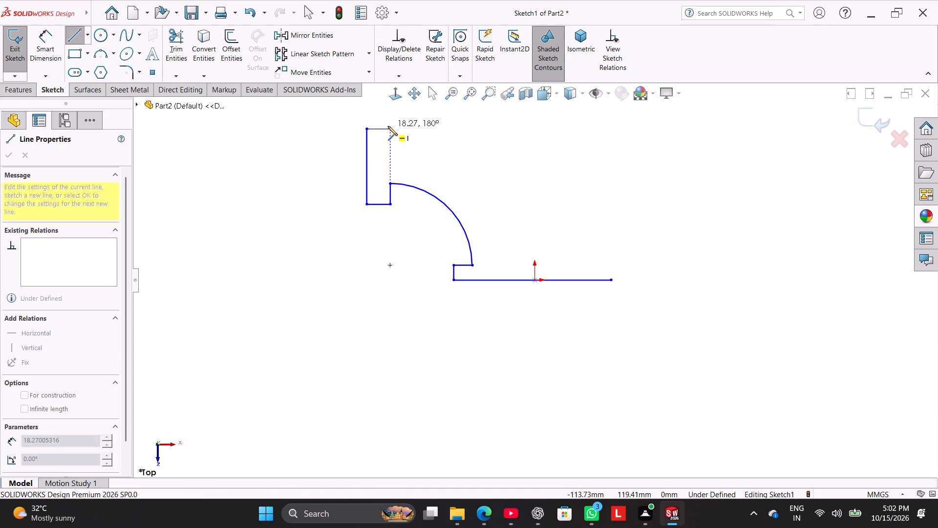
{"action": "left_click", "coordinate": [390, 129]}
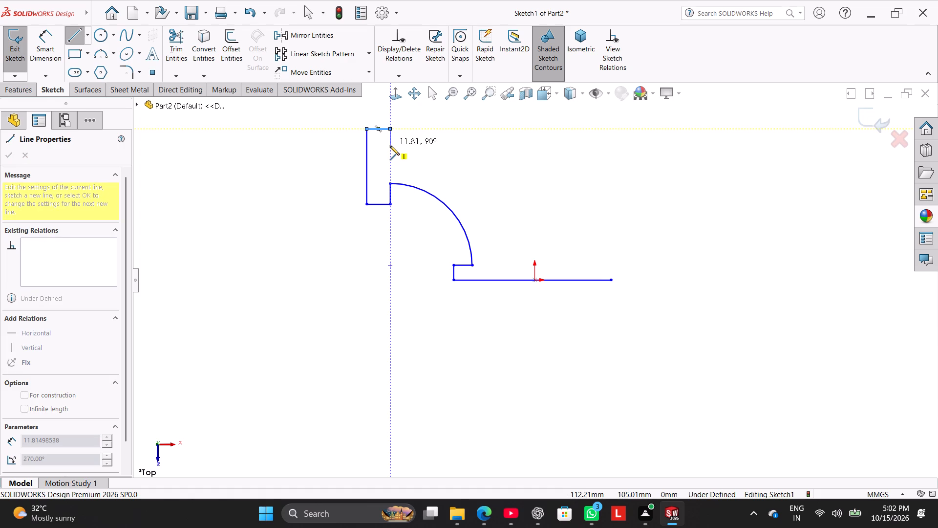
{"action": "left_click", "coordinate": [390, 146]}
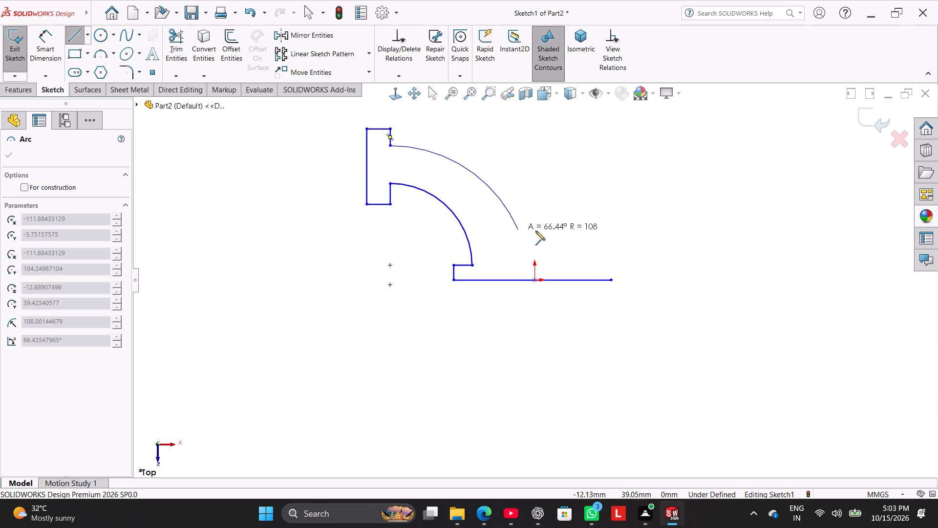
Close the profile with a 62° arc of about 174 mm radius, a short horizontal and a 12 mm vertical to the bottom line's end.
{"action": "left_click", "coordinate": [588, 265]}
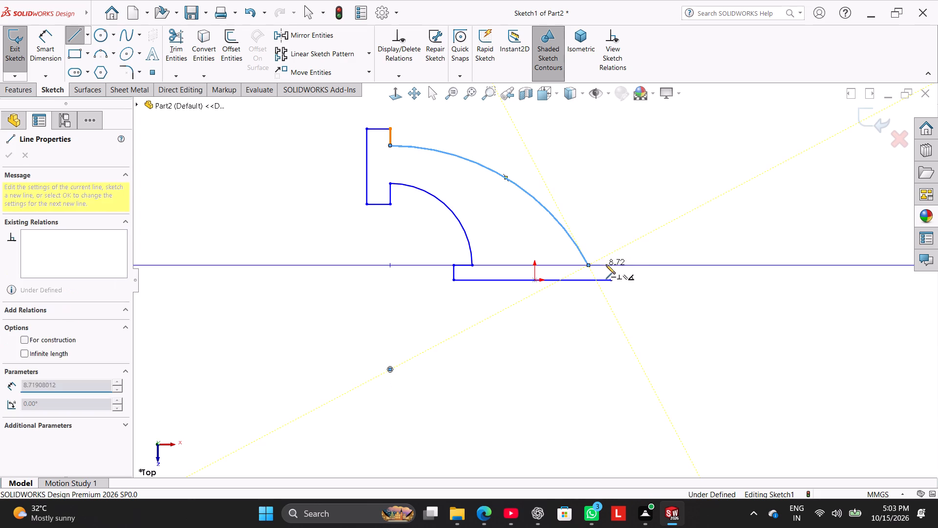
{"action": "left_click", "coordinate": [612, 266]}
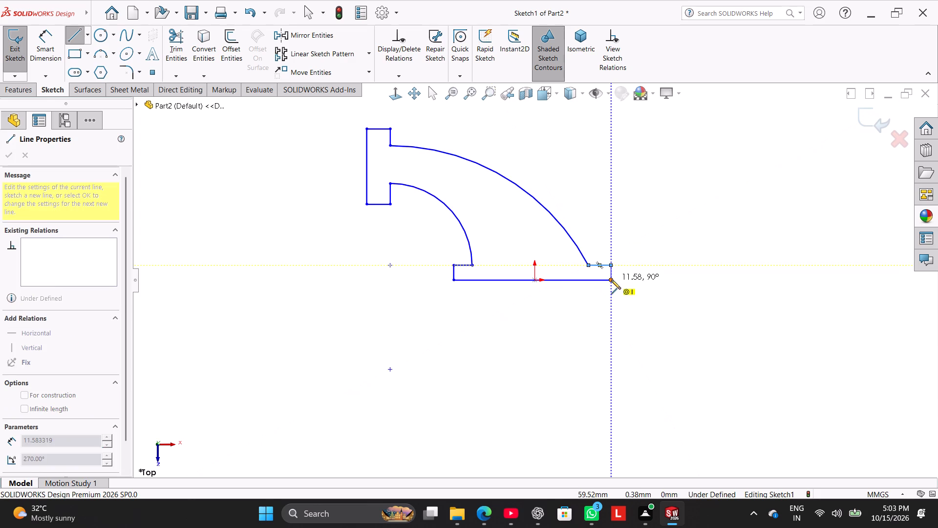
{"action": "left_click", "coordinate": [611, 280]}
{"action": "right_click", "coordinate": [592, 219]}
{"action": "left_click", "coordinate": [607, 226]}
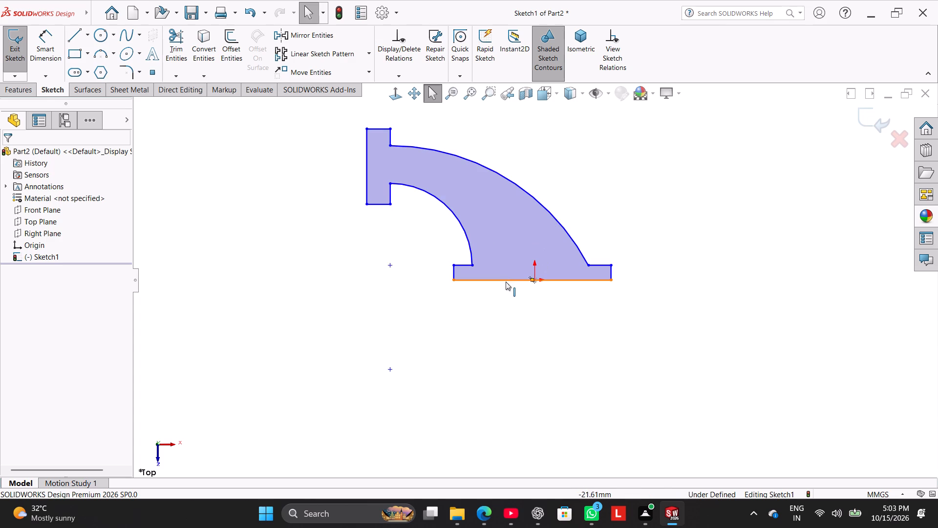
Add a coincident relation between the bottom line and the origin.
{"action": "left_click", "coordinate": [489, 331]}
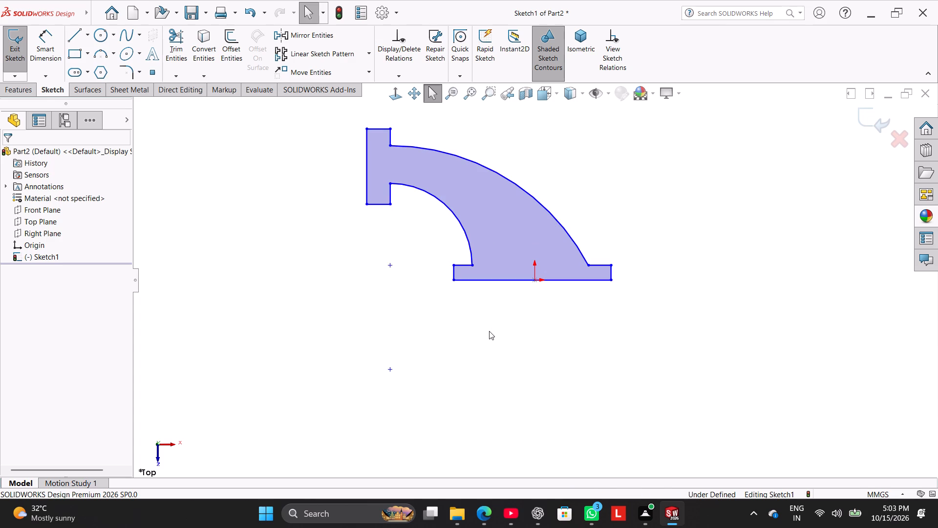
{"action": "left_click", "coordinate": [515, 283], "text": "ctrl"}
{"action": "left_click", "coordinate": [534, 280], "text": "ctrl"}
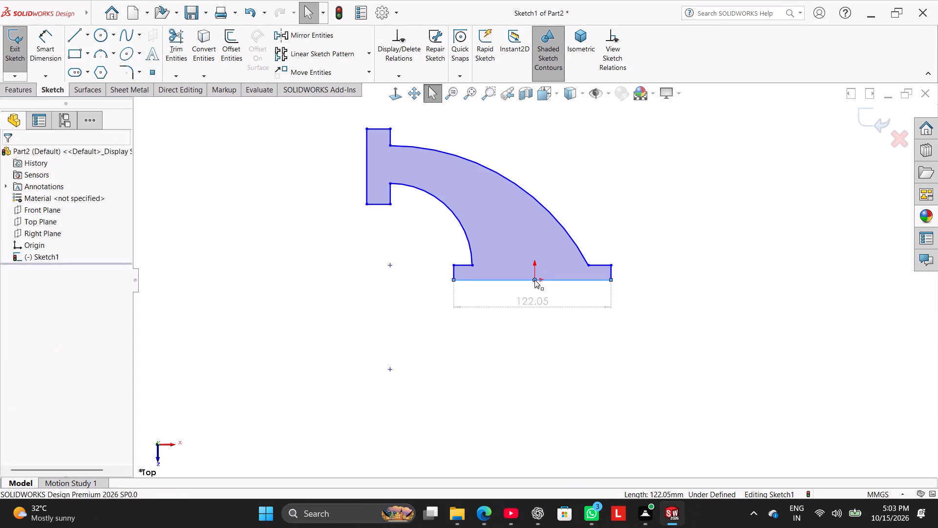
{"action": "left_click", "coordinate": [19, 338]}
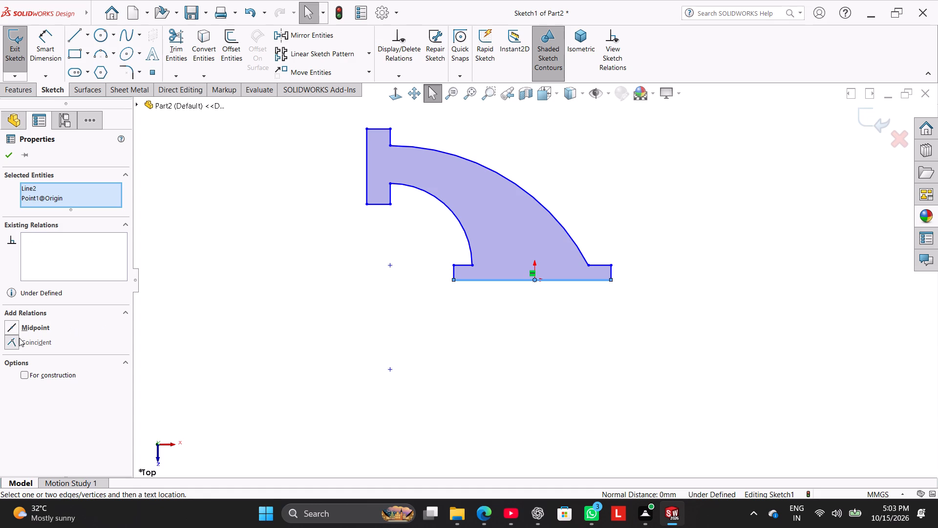
{"action": "left_click", "coordinate": [337, 282]}
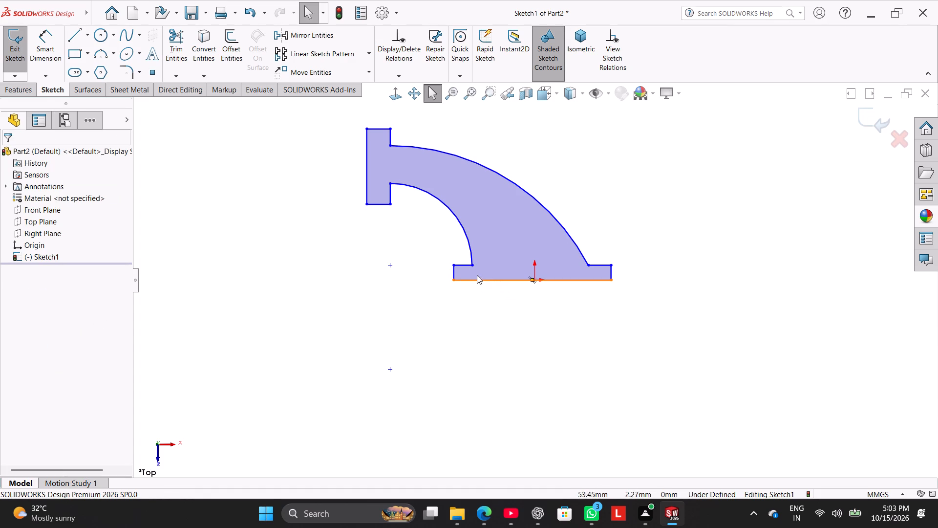
Move the bottom flange's short vertical edge beside the inner arc outward, making the bottom line about 143 mm long.
{"action": "left_click_drag", "start_coordinate": [455, 270], "coordinate": [379, 272]}
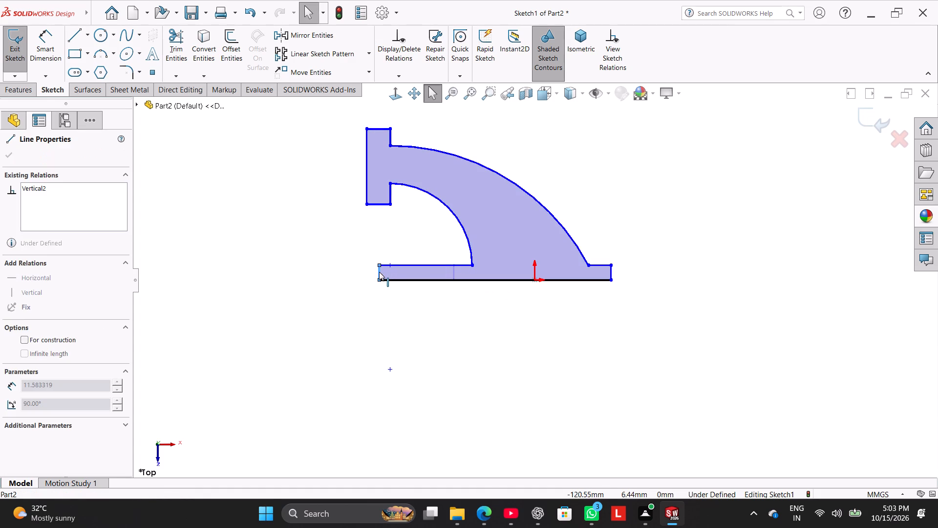
{"action": "left_click_drag", "start_coordinate": [379, 272], "coordinate": [427, 278]}
{"action": "left_click", "coordinate": [441, 321]}
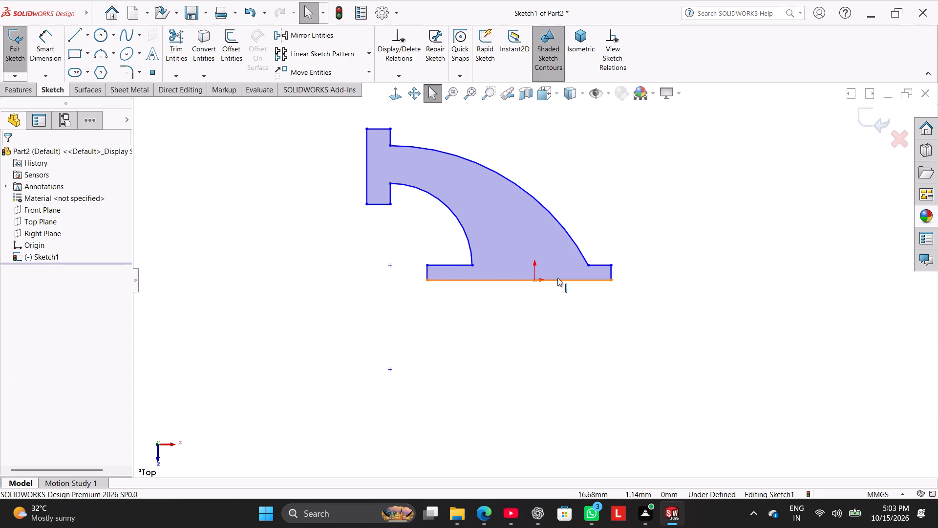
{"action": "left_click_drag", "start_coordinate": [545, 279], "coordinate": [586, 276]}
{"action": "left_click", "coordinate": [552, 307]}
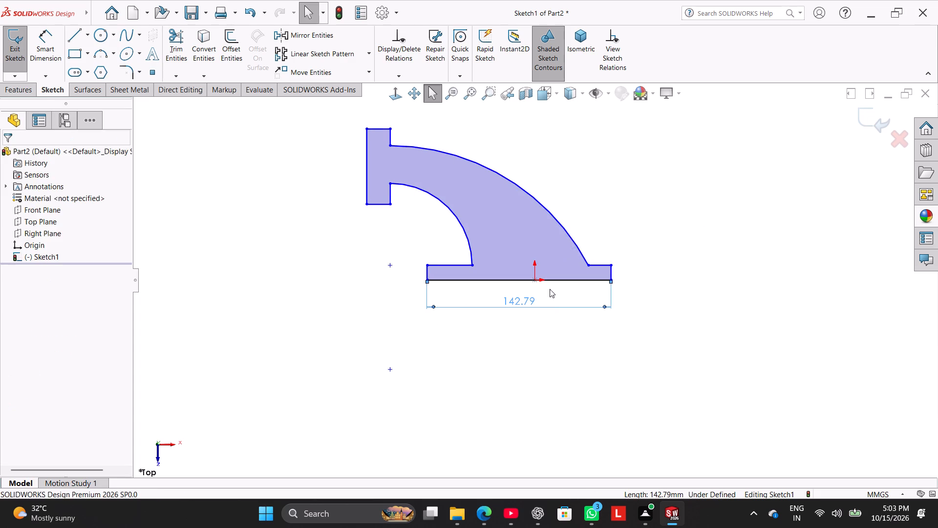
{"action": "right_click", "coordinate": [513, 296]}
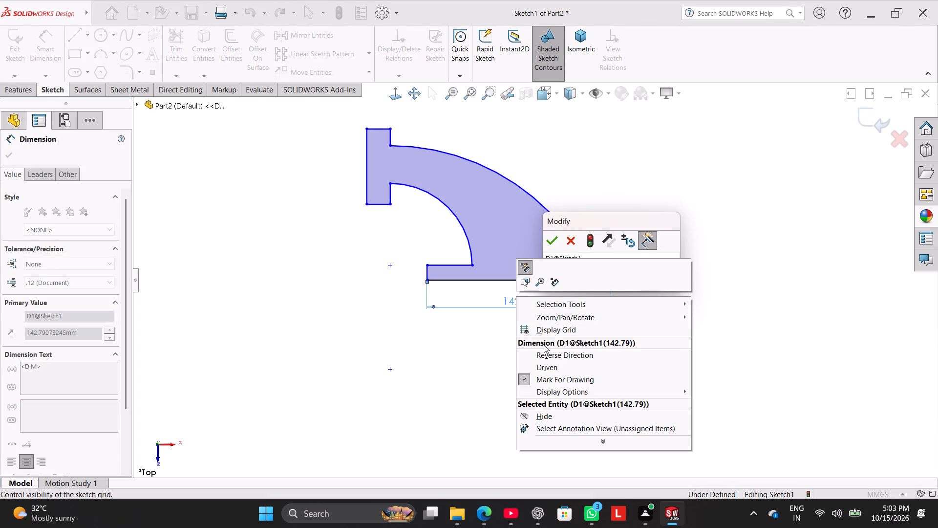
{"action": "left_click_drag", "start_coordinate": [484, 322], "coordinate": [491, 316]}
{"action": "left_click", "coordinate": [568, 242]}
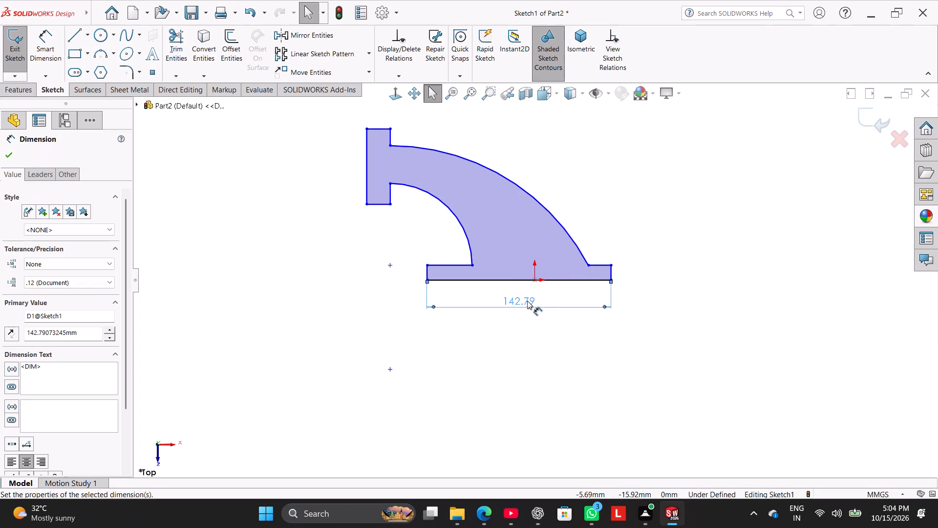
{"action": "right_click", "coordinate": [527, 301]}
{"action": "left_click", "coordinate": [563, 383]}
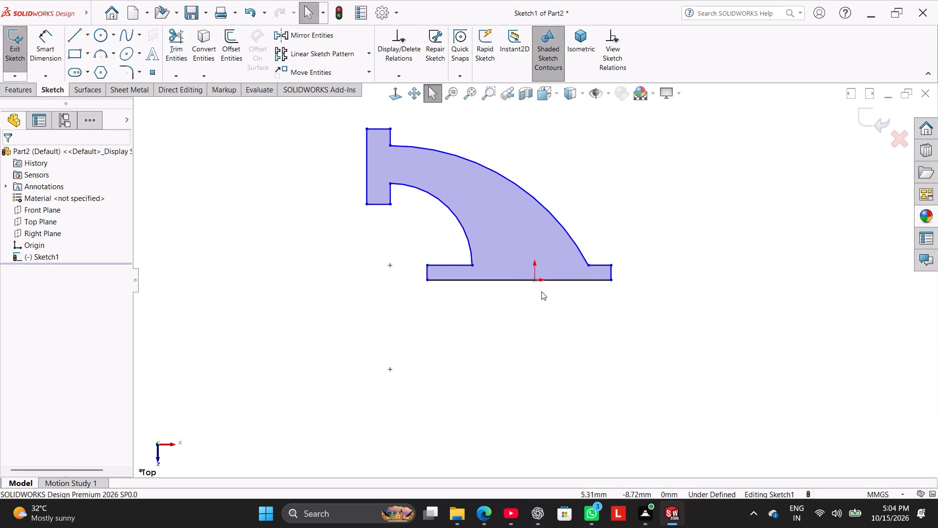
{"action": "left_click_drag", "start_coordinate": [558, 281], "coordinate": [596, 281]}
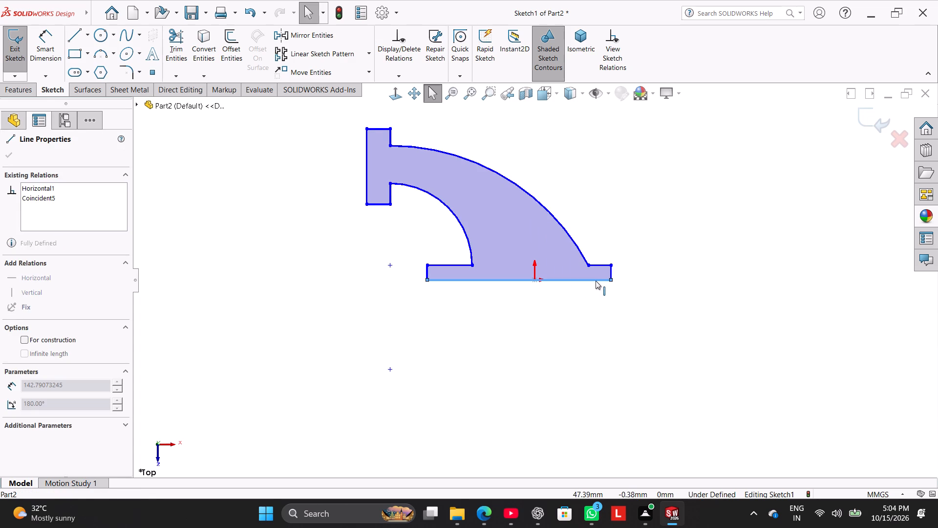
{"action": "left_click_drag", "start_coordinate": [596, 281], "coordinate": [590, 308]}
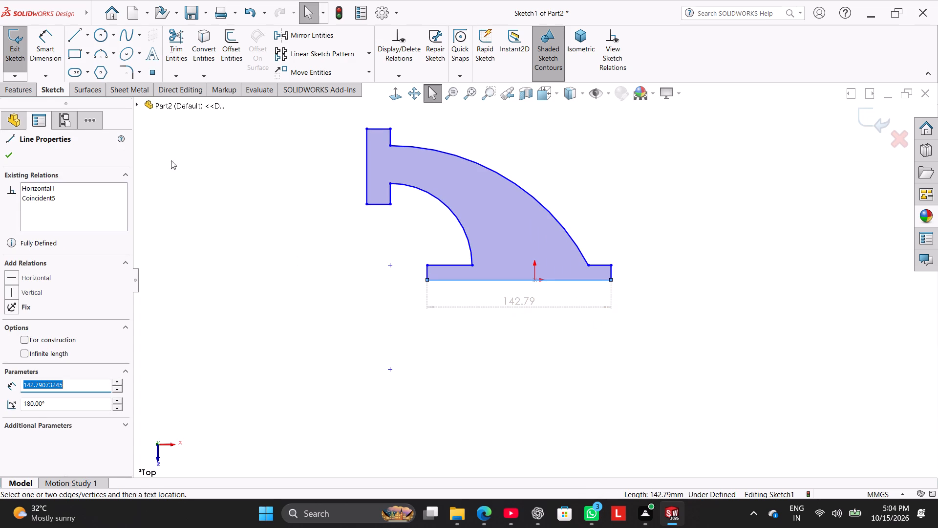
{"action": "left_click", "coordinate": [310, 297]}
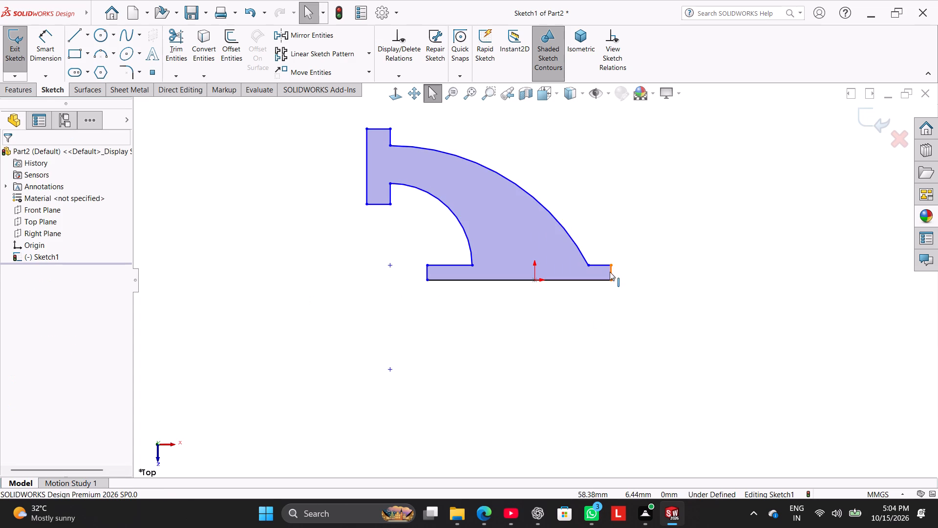
Move the bottom flange's short vertical edge beyond the outer arc outward, making the bottom line about 204 mm long.
{"action": "left_click_drag", "start_coordinate": [610, 272], "coordinate": [655, 270]}
{"action": "left_click", "coordinate": [577, 324]}
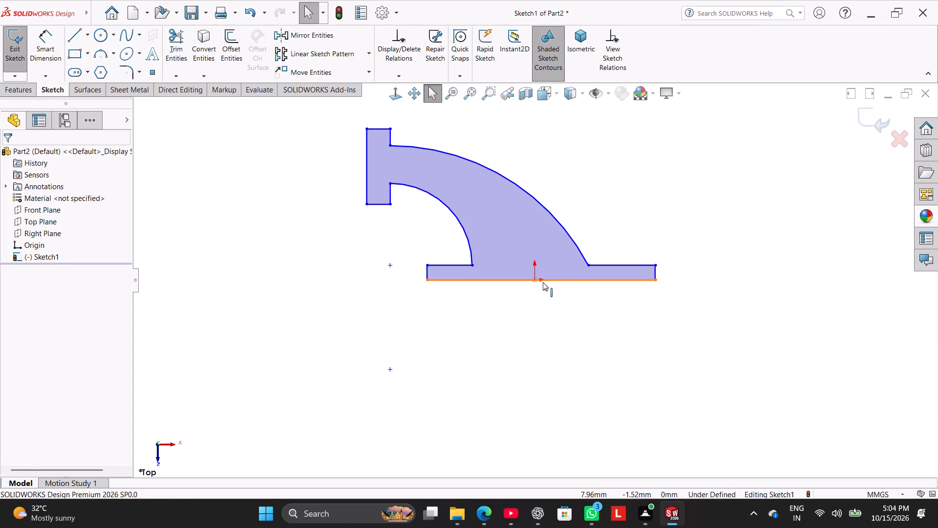
{"action": "left_click_drag", "start_coordinate": [536, 281], "coordinate": [552, 299]}
{"action": "left_click", "coordinate": [486, 330]}
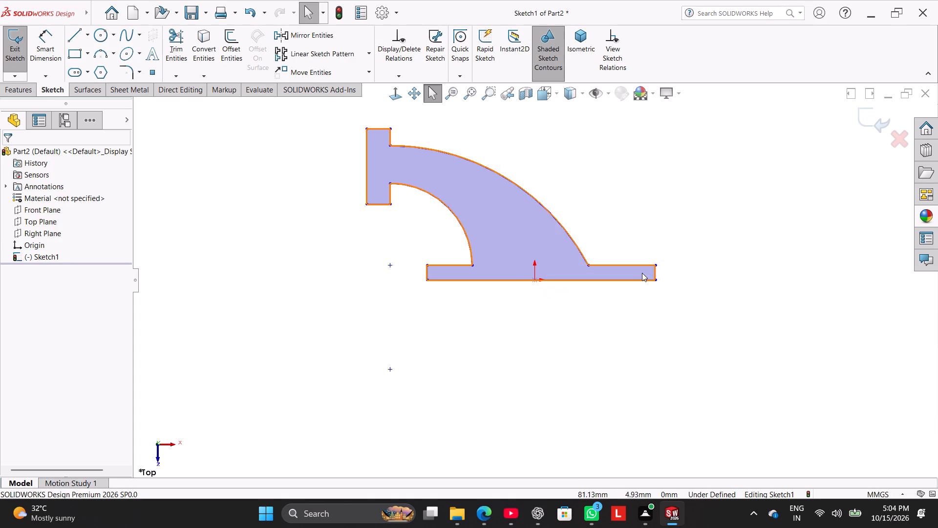
{"action": "left_click_drag", "start_coordinate": [655, 272], "coordinate": [690, 271]}
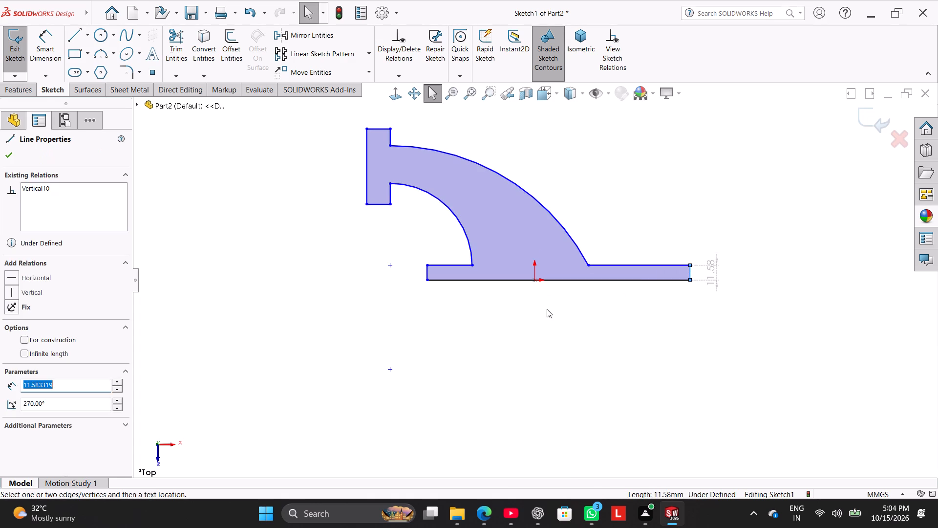
{"action": "left_click", "coordinate": [545, 310]}
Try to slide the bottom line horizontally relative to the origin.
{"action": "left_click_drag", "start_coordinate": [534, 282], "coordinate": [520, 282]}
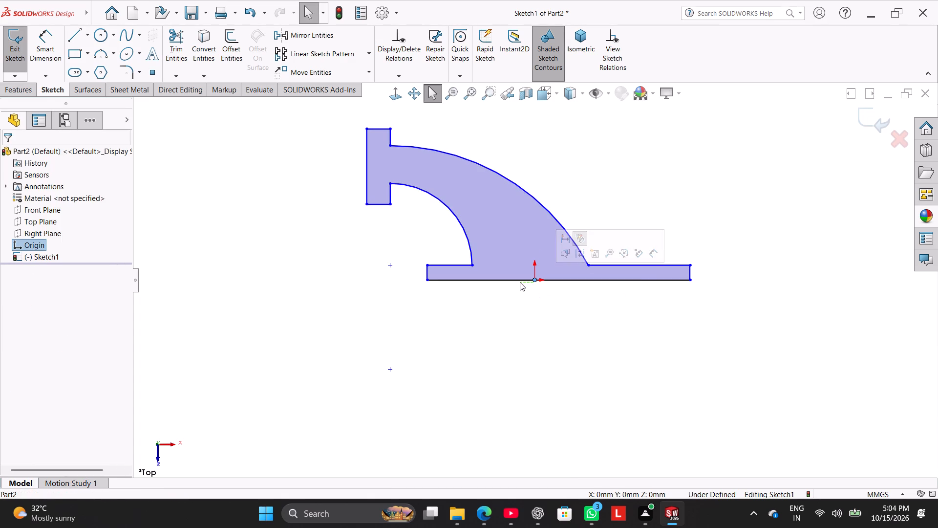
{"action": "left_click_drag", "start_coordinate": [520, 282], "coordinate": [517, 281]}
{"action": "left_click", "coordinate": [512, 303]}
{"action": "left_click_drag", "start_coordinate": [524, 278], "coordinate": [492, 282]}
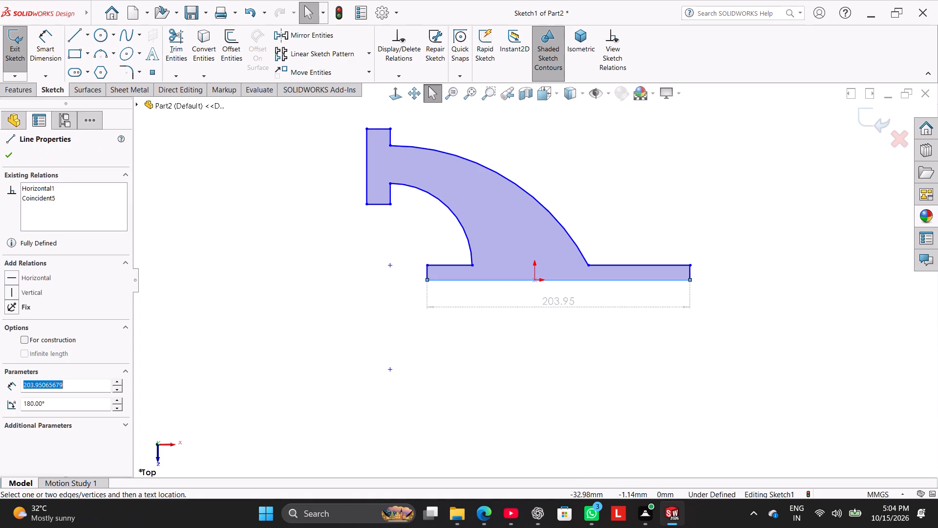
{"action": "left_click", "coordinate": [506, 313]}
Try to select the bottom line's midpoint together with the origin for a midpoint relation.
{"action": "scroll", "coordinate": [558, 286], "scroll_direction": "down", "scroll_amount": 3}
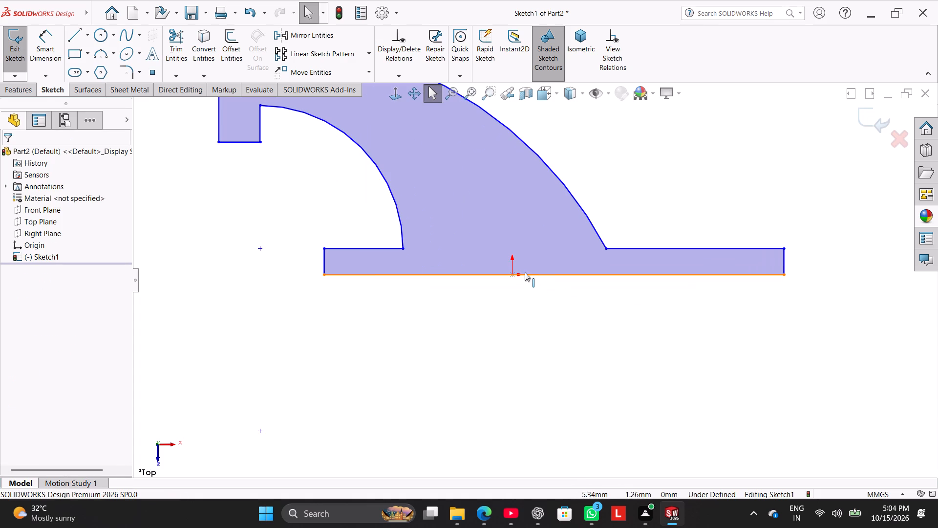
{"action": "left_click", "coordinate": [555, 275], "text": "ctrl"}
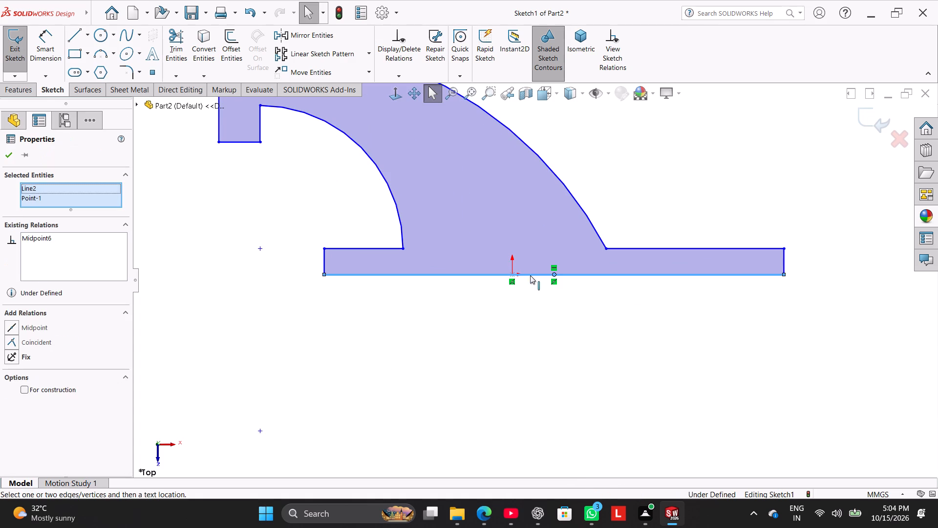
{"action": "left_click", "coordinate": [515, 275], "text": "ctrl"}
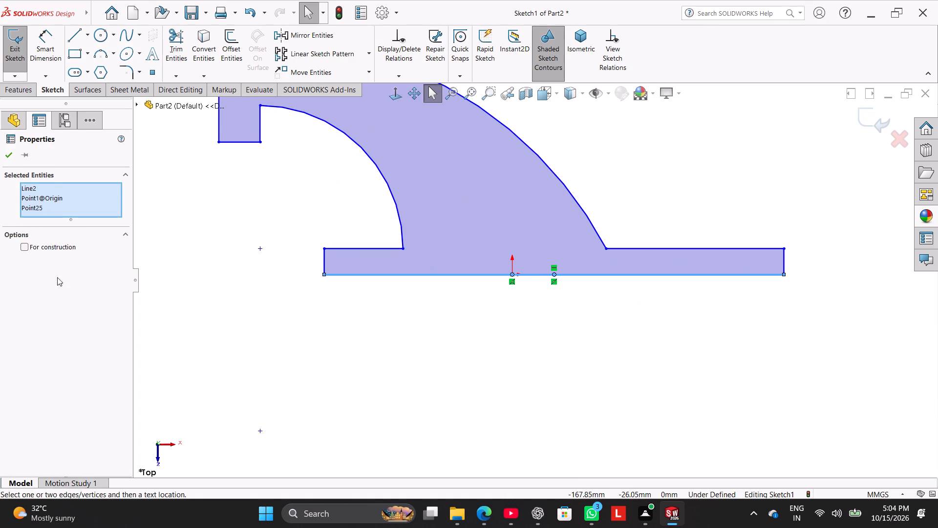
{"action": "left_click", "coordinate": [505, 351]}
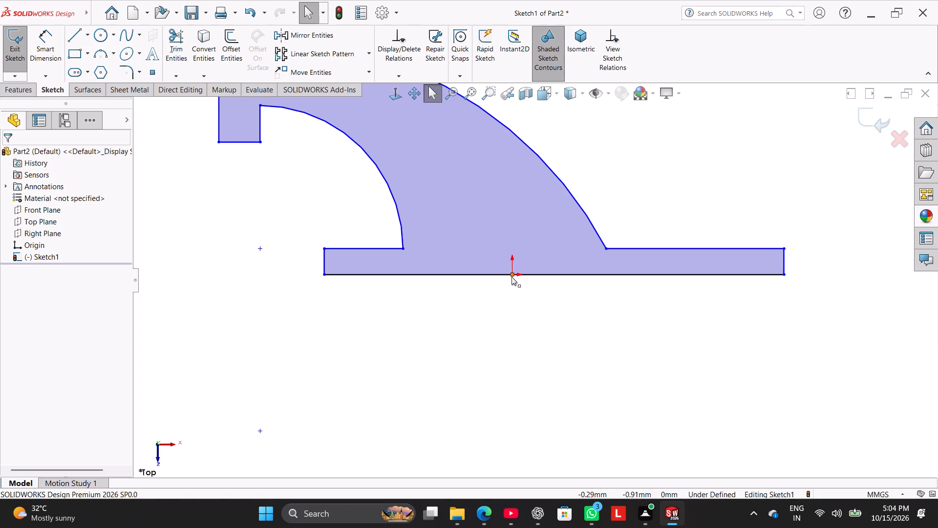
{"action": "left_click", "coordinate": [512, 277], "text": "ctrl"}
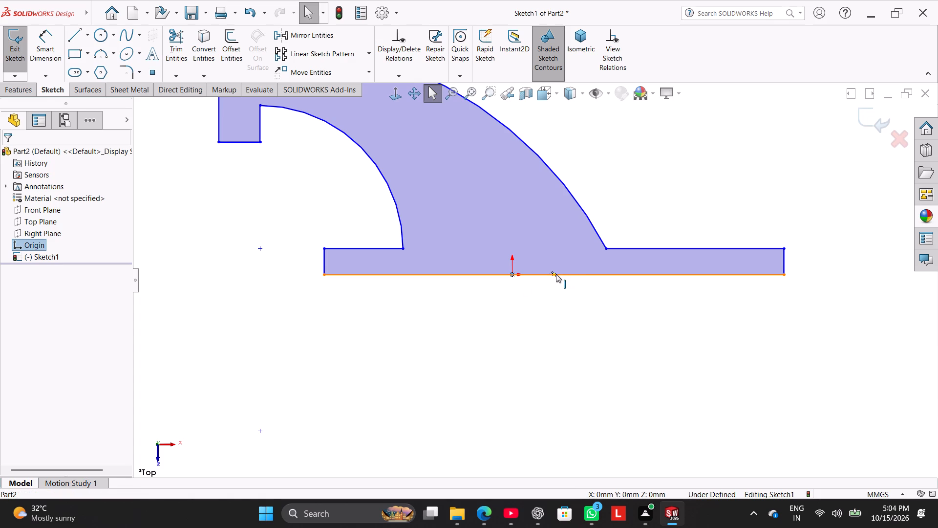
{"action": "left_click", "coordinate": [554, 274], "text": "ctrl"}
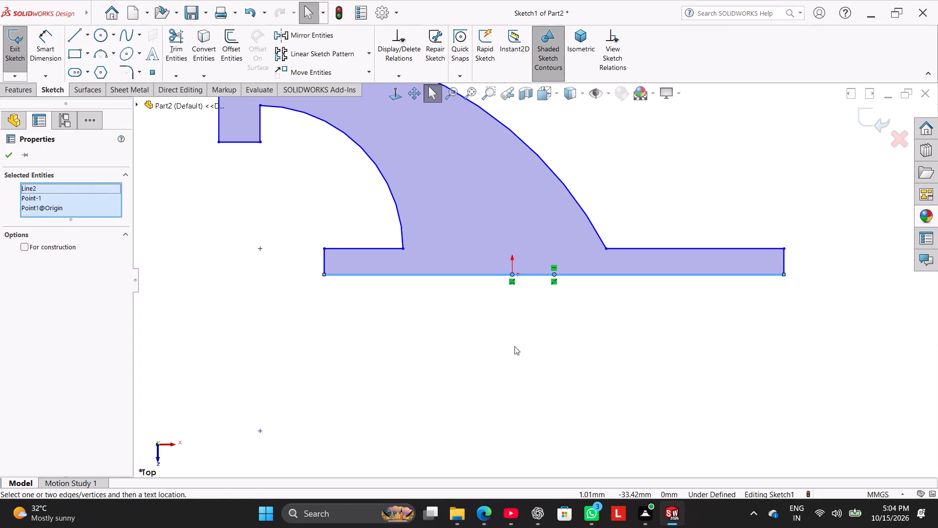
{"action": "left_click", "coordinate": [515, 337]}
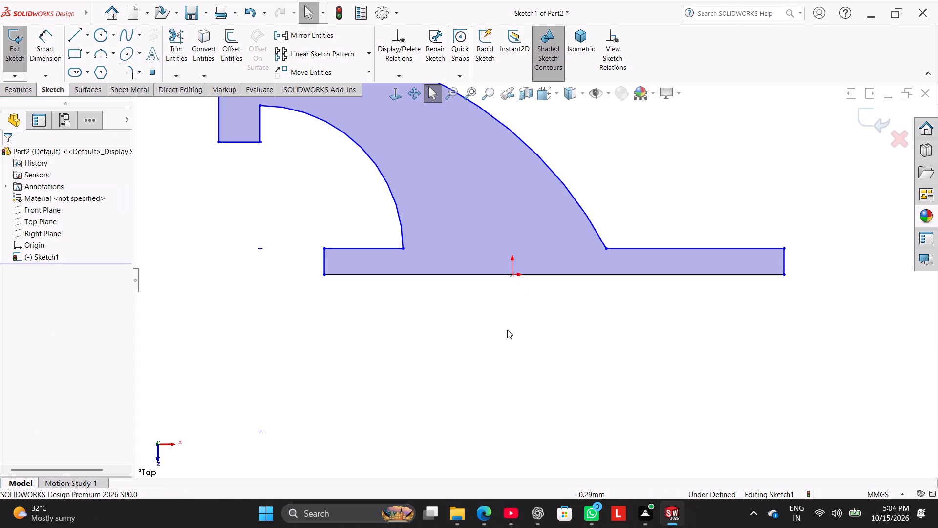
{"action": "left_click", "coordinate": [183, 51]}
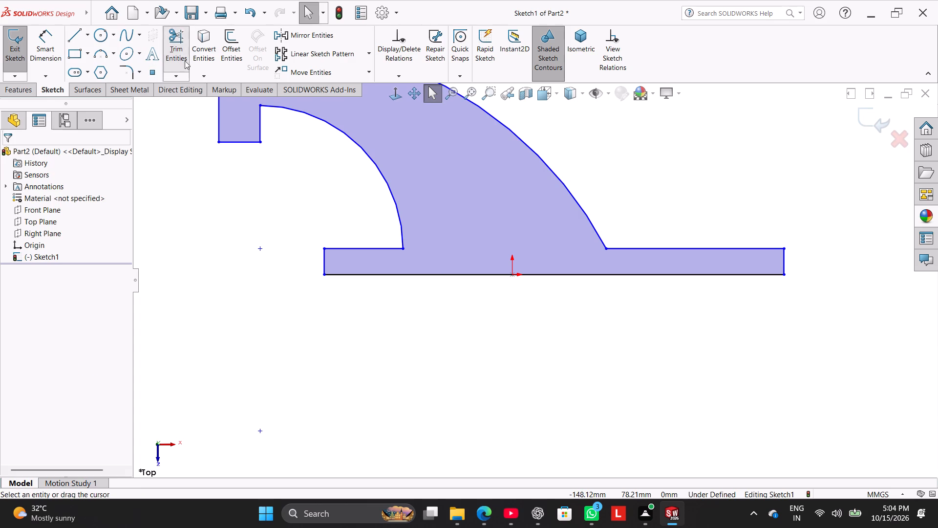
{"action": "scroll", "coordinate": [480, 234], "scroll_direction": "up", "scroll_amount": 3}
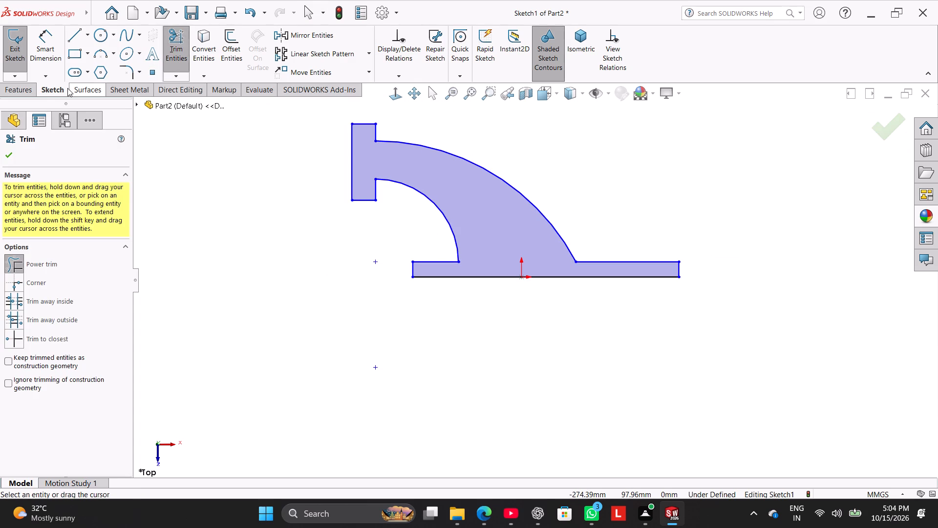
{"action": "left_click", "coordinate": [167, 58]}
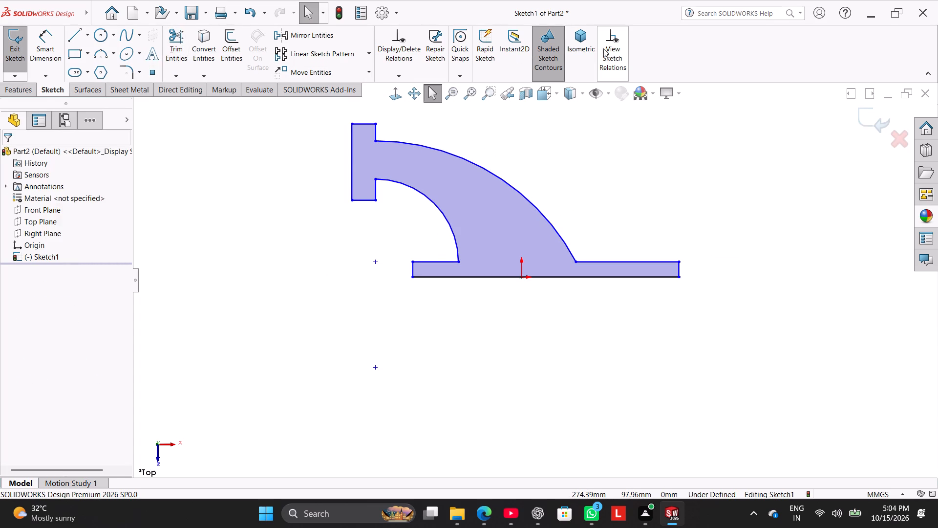
Show the sketch relations and delete the coincident relation between the bottom line and the origin.
{"action": "left_click", "coordinate": [609, 48]}
{"action": "scroll", "coordinate": [531, 251], "scroll_direction": "down", "scroll_amount": 1}
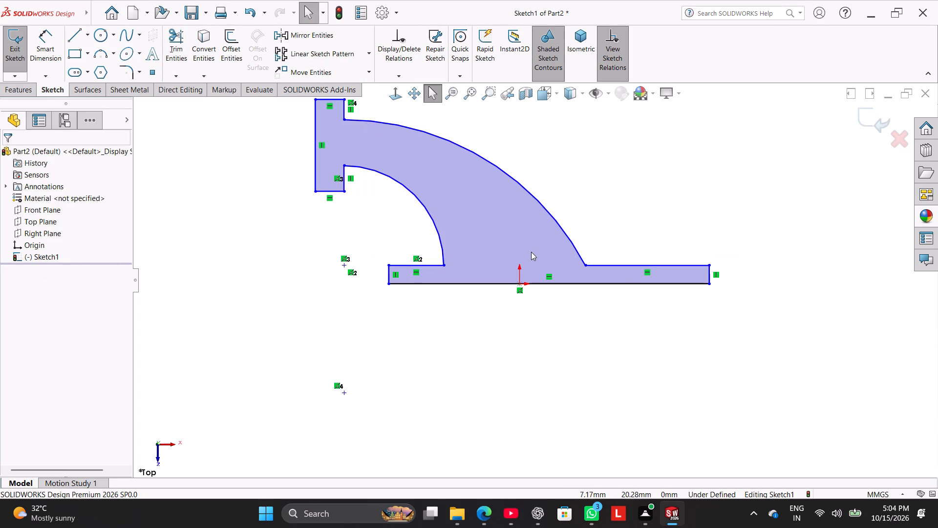
{"action": "right_click", "coordinate": [522, 291]}
{"action": "left_click", "coordinate": [554, 418]}
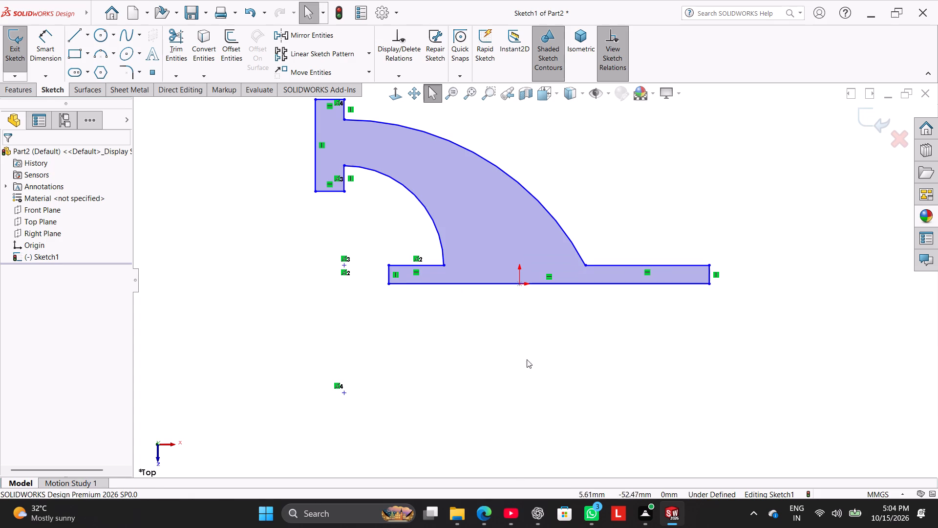
Move the bottom line down below the origin, making the bottom flange about 34 mm thick.
{"action": "left_click_drag", "start_coordinate": [525, 285], "coordinate": [524, 319]}
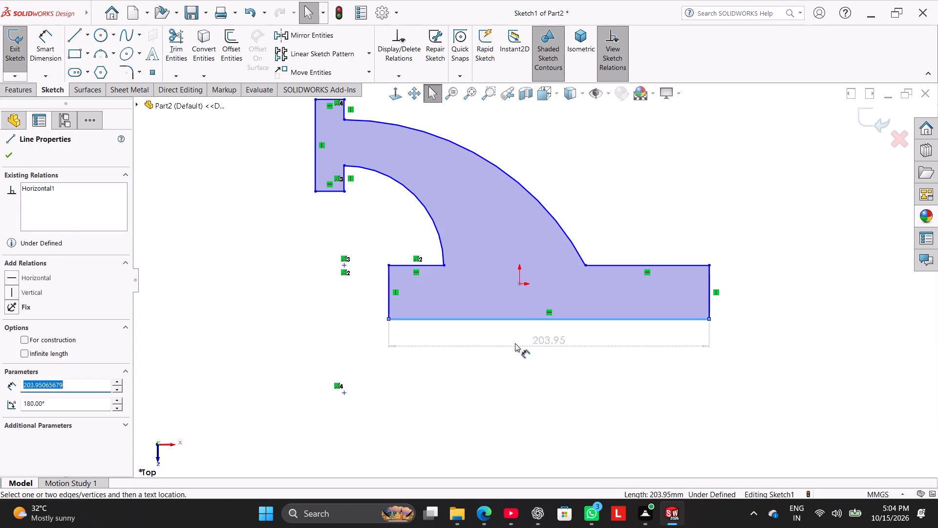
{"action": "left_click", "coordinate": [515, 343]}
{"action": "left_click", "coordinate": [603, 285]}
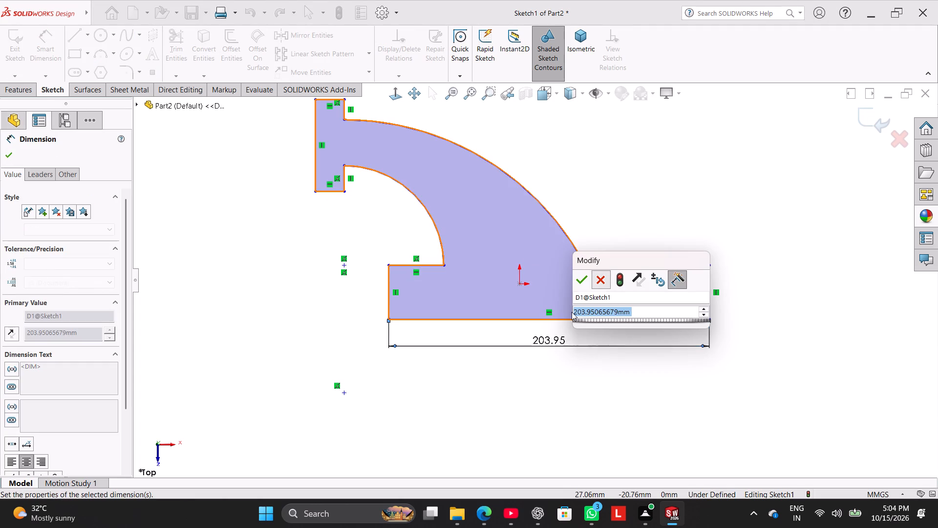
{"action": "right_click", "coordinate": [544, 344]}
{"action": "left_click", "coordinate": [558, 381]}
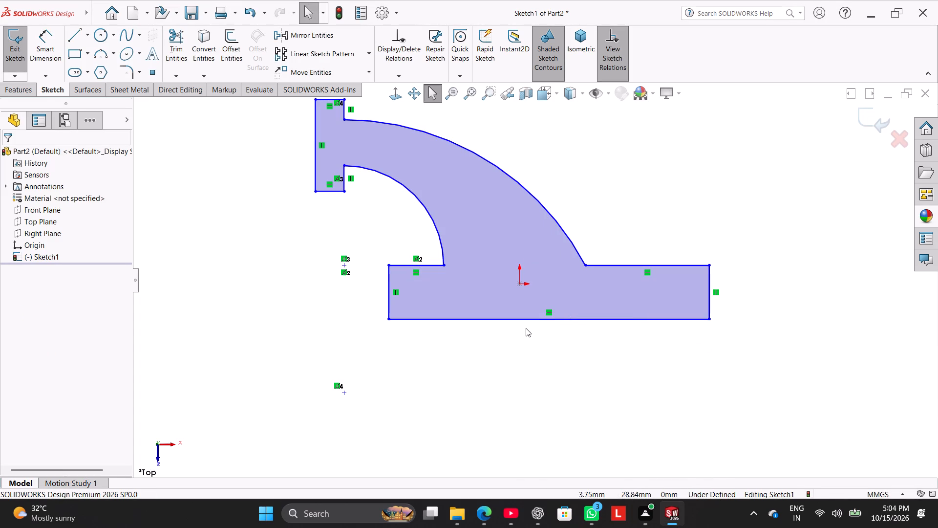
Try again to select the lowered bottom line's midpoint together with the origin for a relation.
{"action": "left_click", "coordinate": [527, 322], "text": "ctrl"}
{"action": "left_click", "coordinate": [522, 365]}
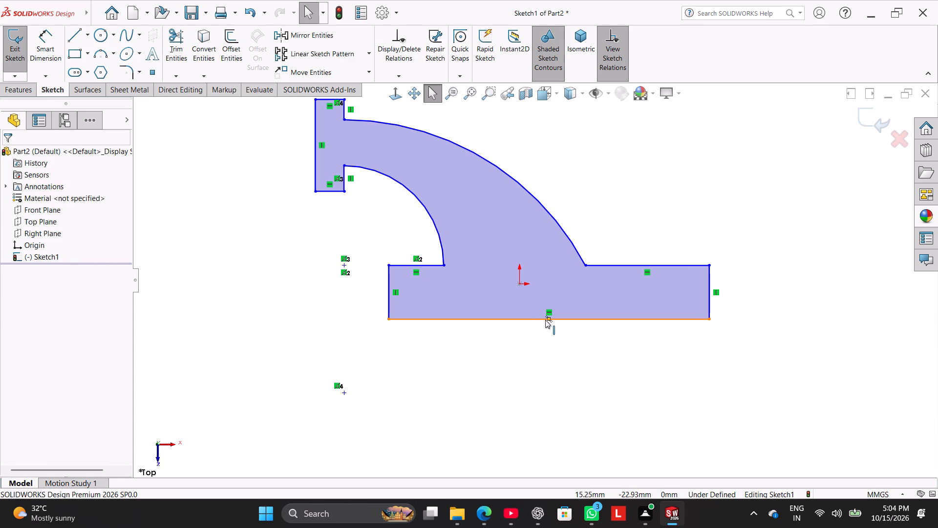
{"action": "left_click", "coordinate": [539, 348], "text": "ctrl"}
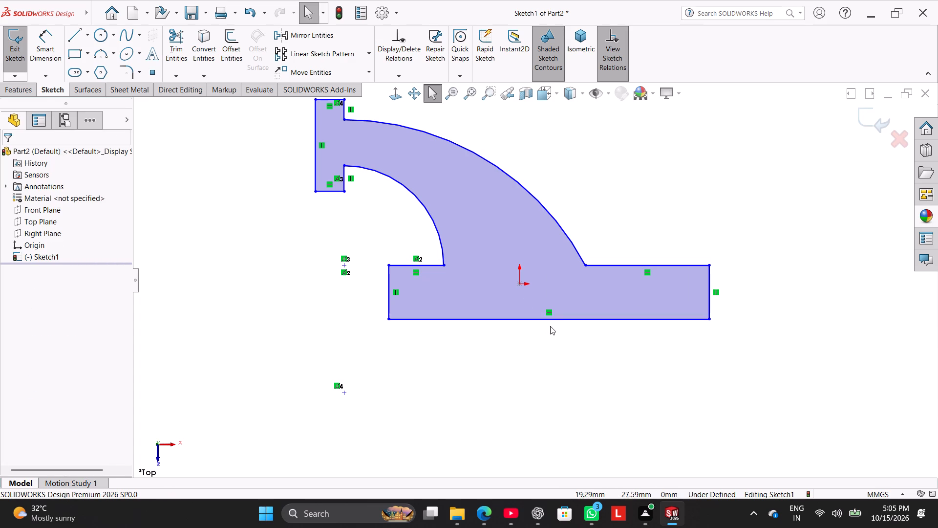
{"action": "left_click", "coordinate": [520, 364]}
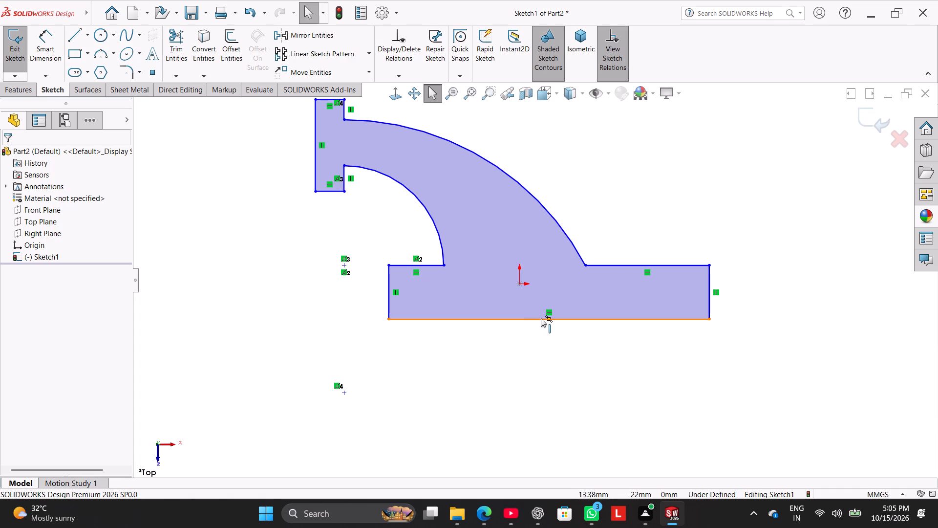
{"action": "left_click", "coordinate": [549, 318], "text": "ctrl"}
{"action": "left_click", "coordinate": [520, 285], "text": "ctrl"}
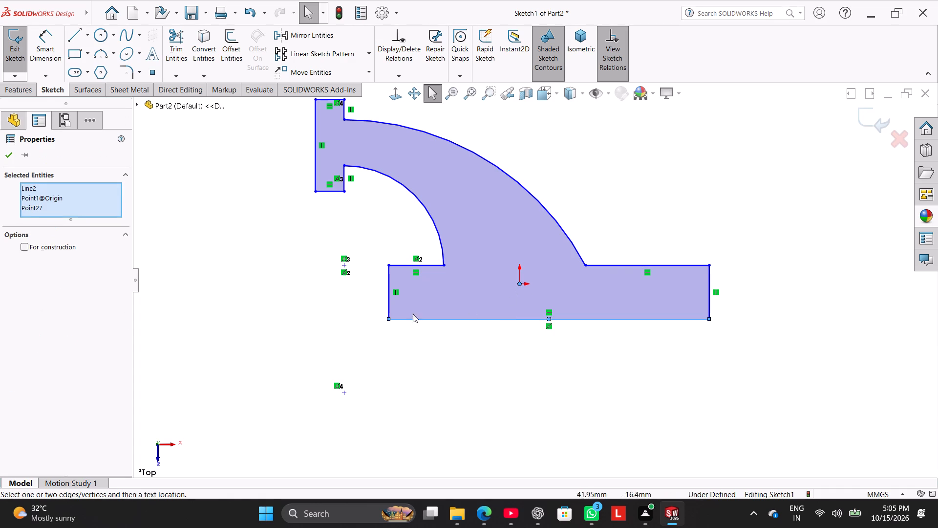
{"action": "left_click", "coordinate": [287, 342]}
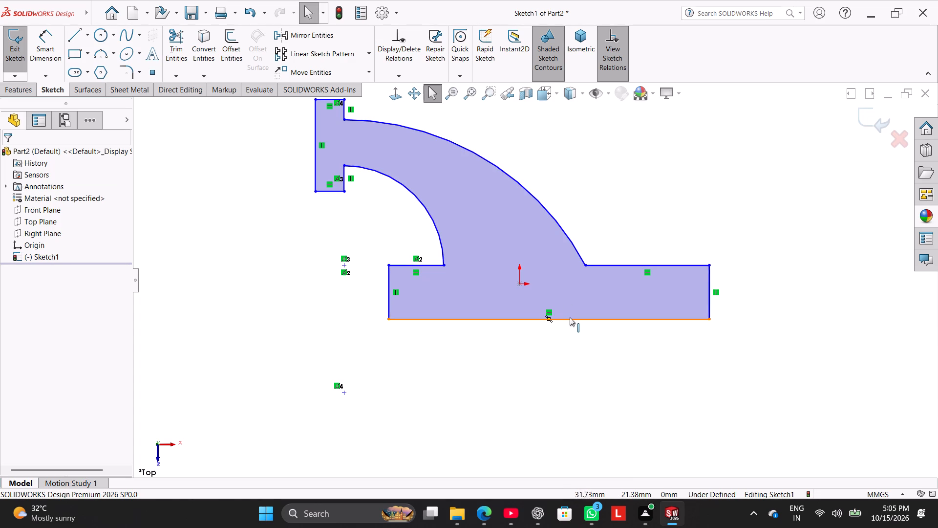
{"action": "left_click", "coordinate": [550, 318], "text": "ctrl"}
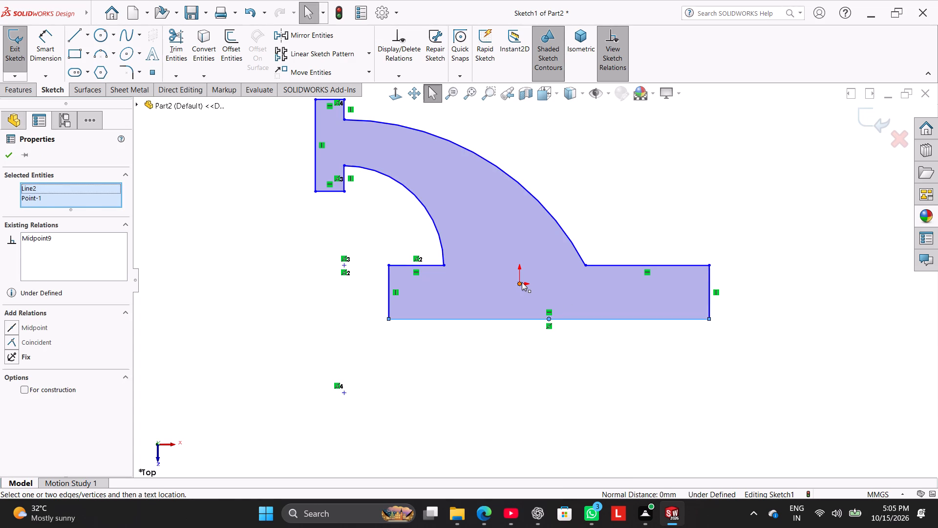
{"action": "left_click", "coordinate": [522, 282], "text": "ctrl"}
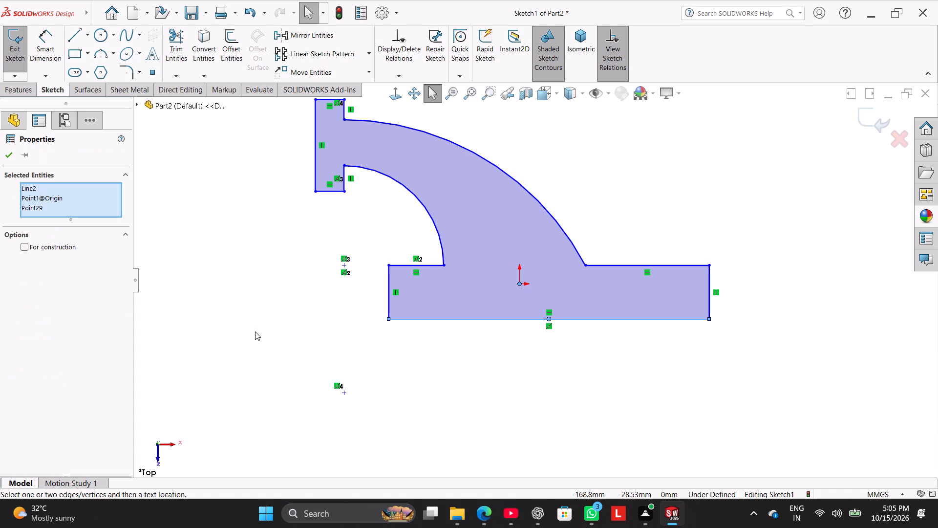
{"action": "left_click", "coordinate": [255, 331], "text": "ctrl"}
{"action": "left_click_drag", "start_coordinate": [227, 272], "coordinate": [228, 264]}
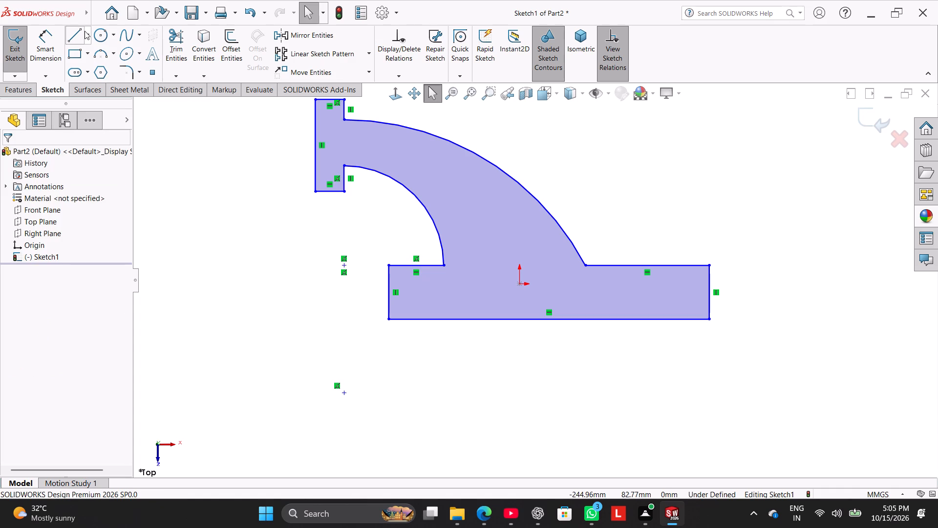
Draw a construction centerline about 29 mm long from the origin to the midpoint of the bottom line.
{"action": "left_click", "coordinate": [85, 31]}
{"action": "left_click", "coordinate": [91, 60]}
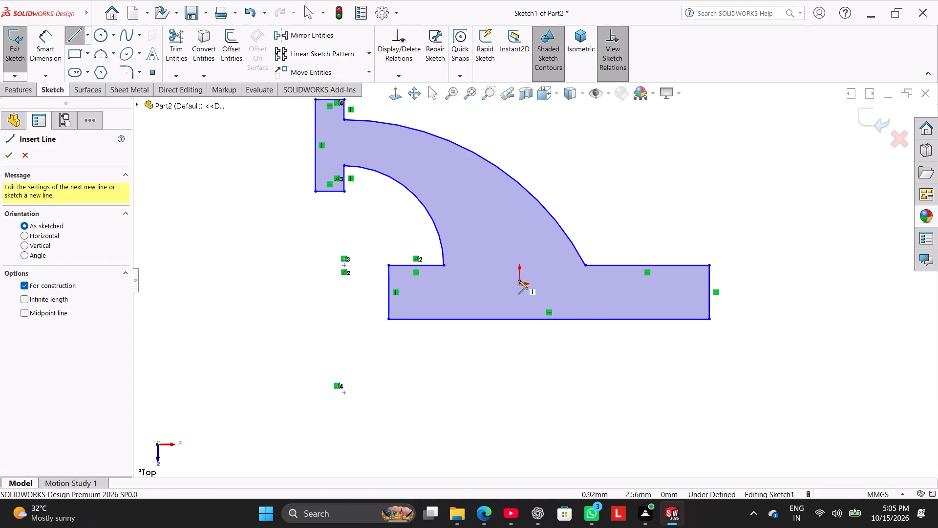
{"action": "left_click", "coordinate": [519, 283]}
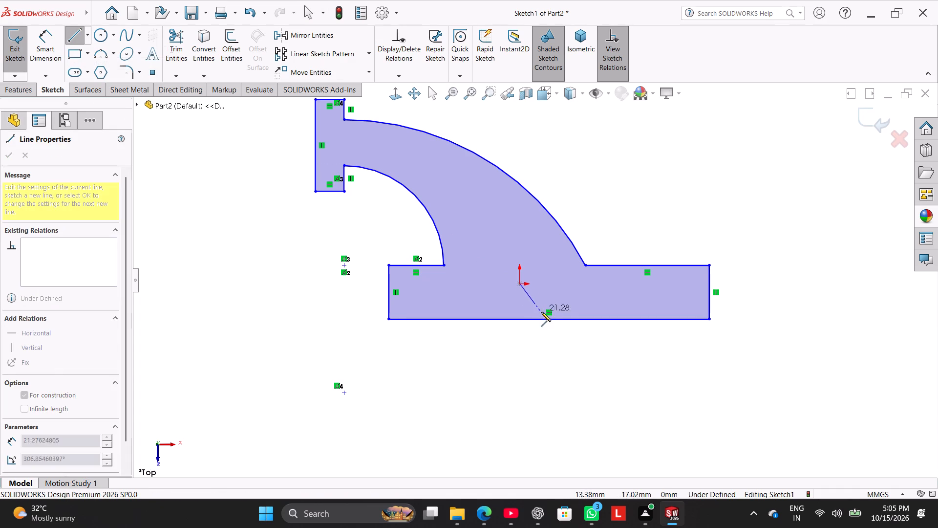
{"action": "left_click", "coordinate": [550, 319]}
{"action": "right_click", "coordinate": [397, 376]}
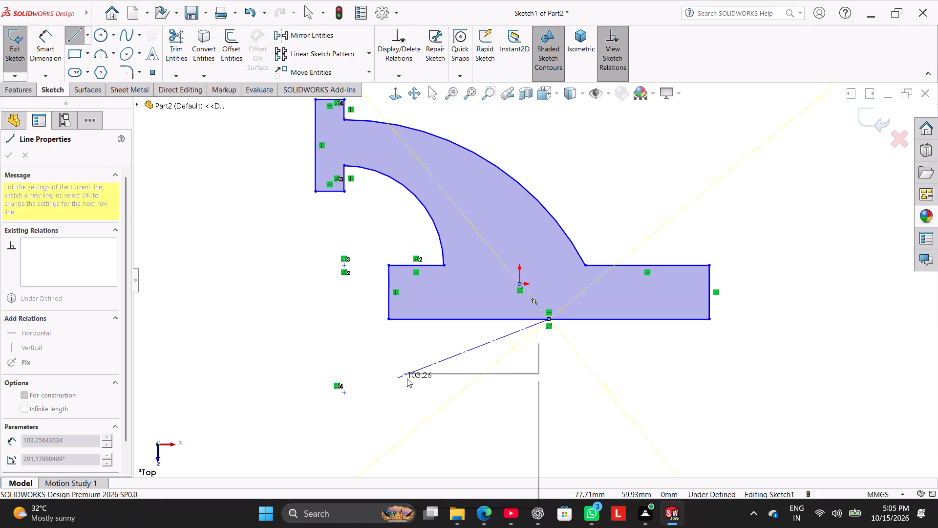
{"action": "left_click", "coordinate": [422, 384]}
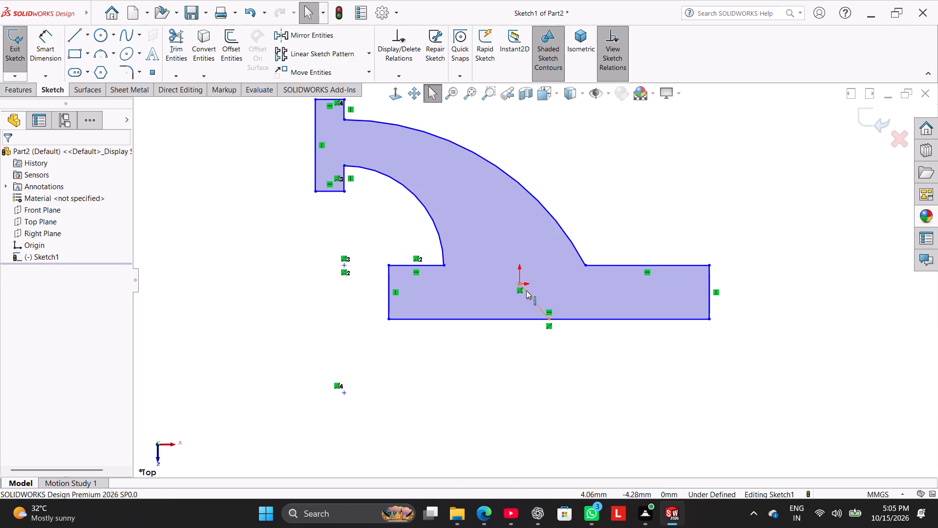
Make the construction line between the origin and the bottom line's midpoint vertical.
{"action": "right_click", "coordinate": [526, 290]}
{"action": "left_click", "coordinate": [554, 260]}
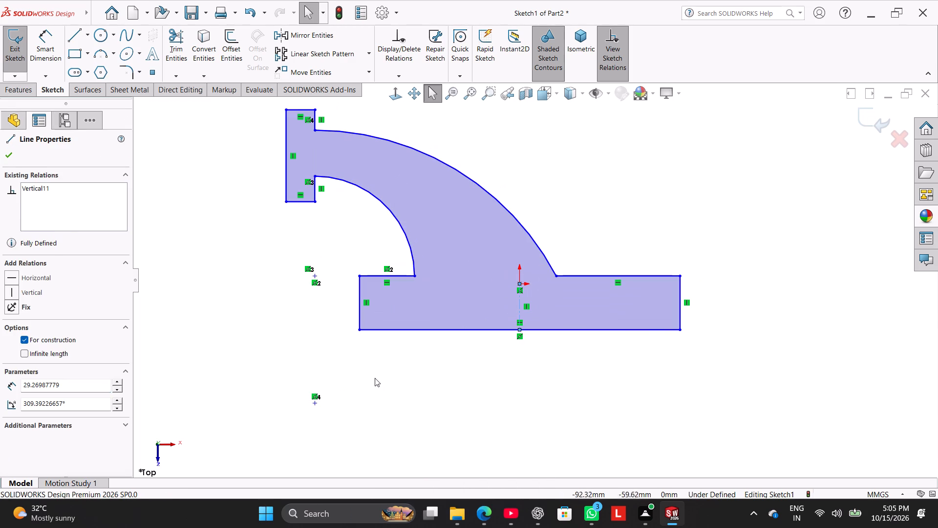
{"action": "left_click", "coordinate": [375, 377]}
Move the bottom flange's short vertical edge beside the inner arc slightly inward.
{"action": "left_click_drag", "start_coordinate": [359, 289], "coordinate": [361, 308]}
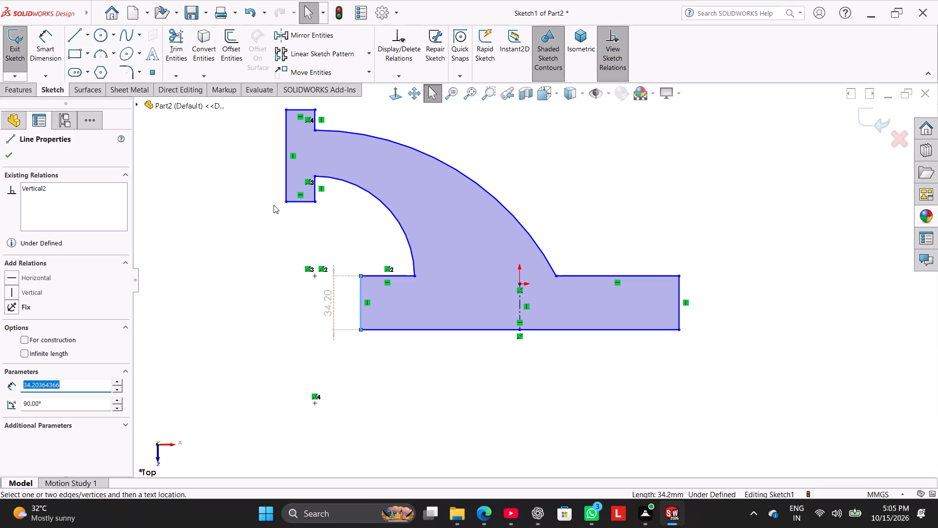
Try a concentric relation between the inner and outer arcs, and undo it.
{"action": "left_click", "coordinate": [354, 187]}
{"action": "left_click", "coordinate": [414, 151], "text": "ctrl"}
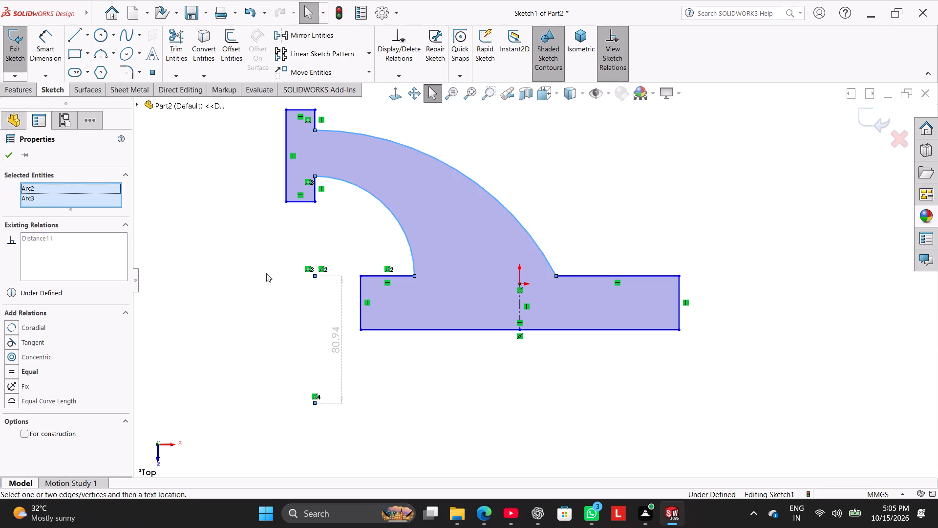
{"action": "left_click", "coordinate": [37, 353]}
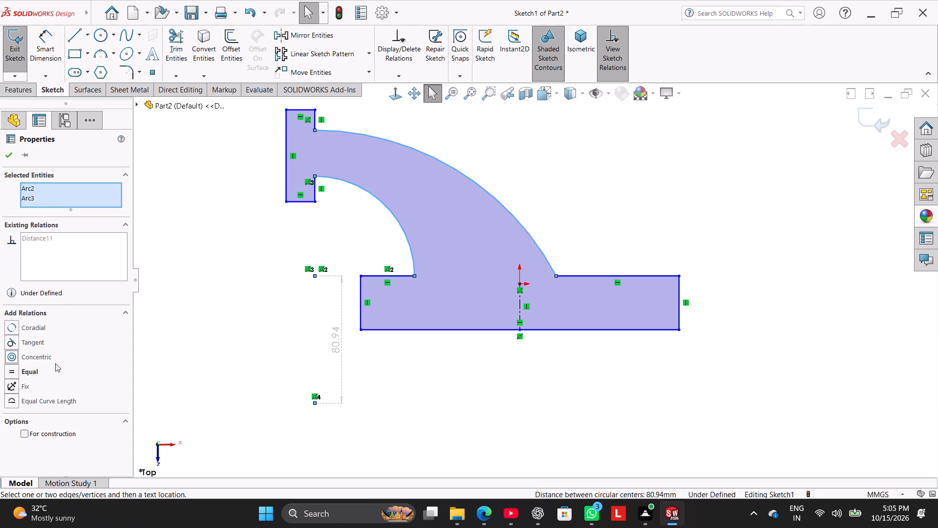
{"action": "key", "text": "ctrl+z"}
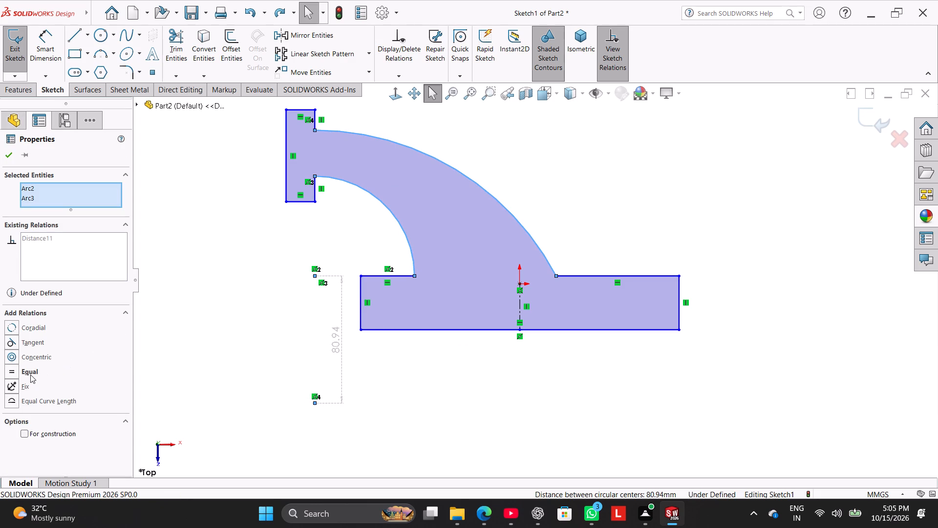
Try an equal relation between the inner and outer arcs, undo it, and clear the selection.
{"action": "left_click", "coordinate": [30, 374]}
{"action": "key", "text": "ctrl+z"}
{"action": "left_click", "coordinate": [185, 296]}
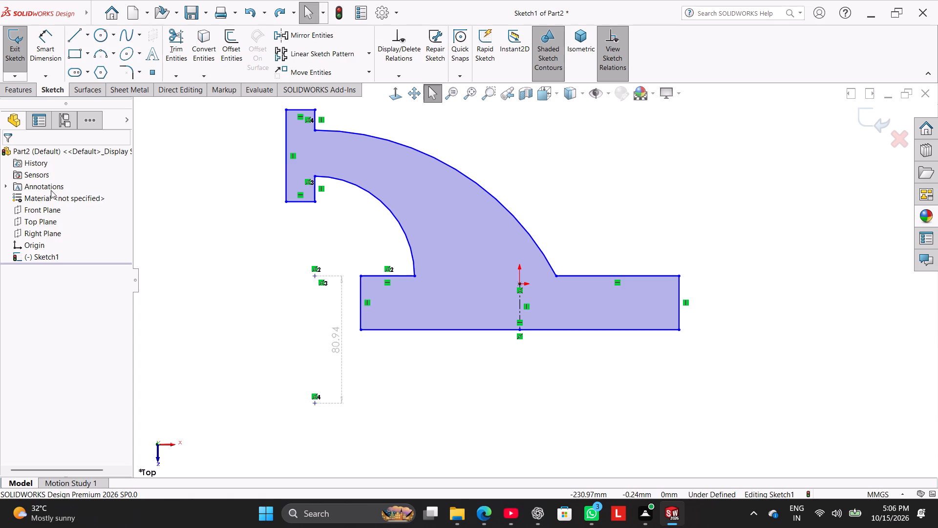
Dimension the outer arc with a 60 mm radius.
{"action": "left_click", "coordinate": [57, 44]}
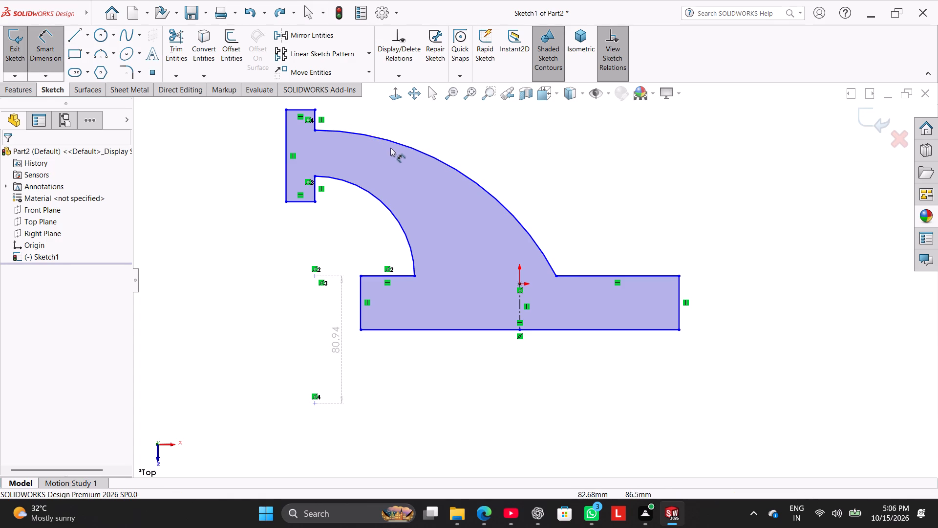
{"action": "left_click", "coordinate": [411, 146]}
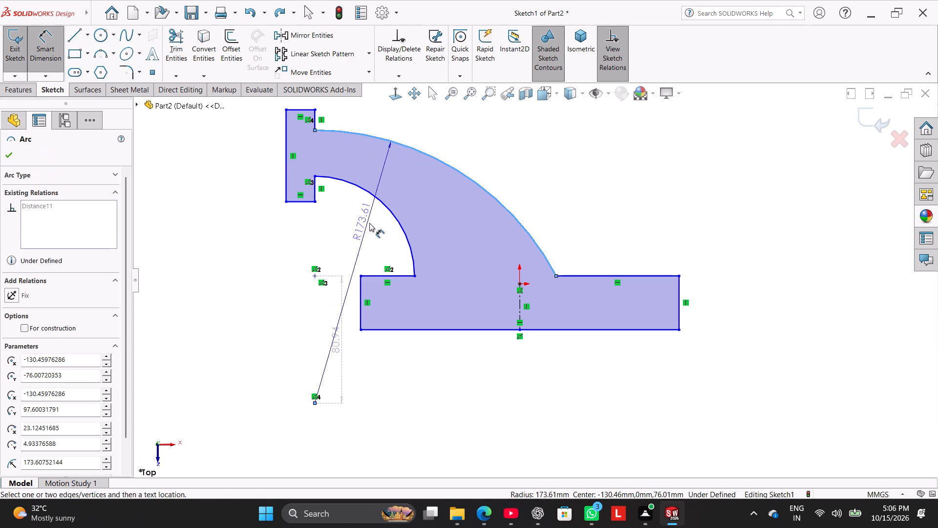
{"action": "left_click", "coordinate": [369, 223]}
{"action": "type", "text": "60"}
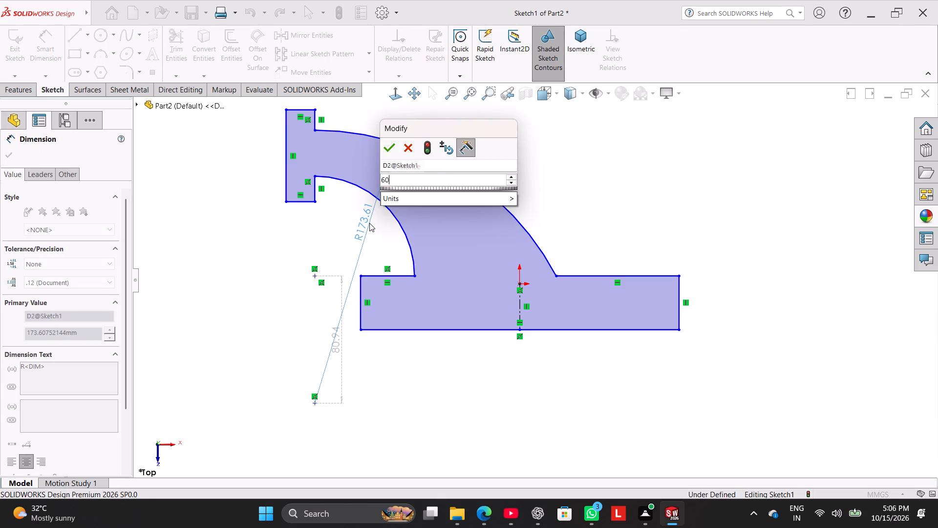
{"action": "key", "text": "Return"}
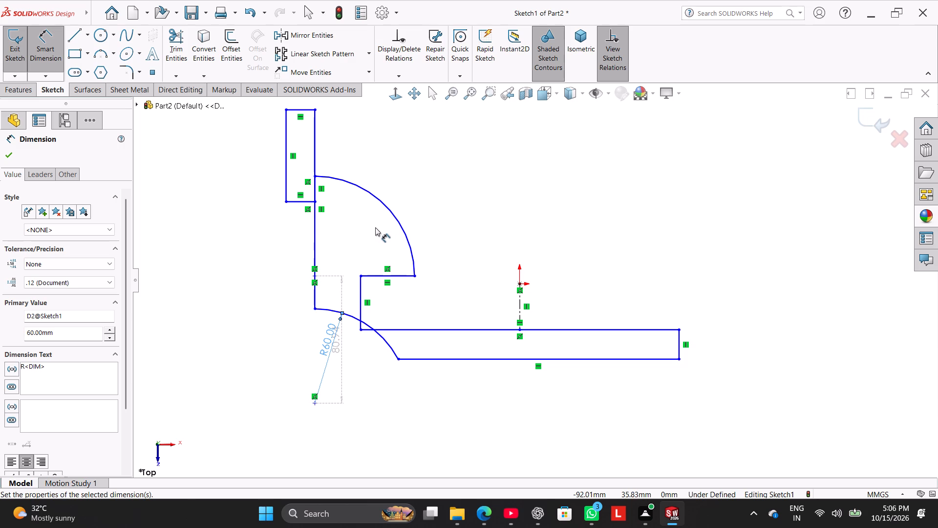
{"action": "right_click", "coordinate": [439, 188]}
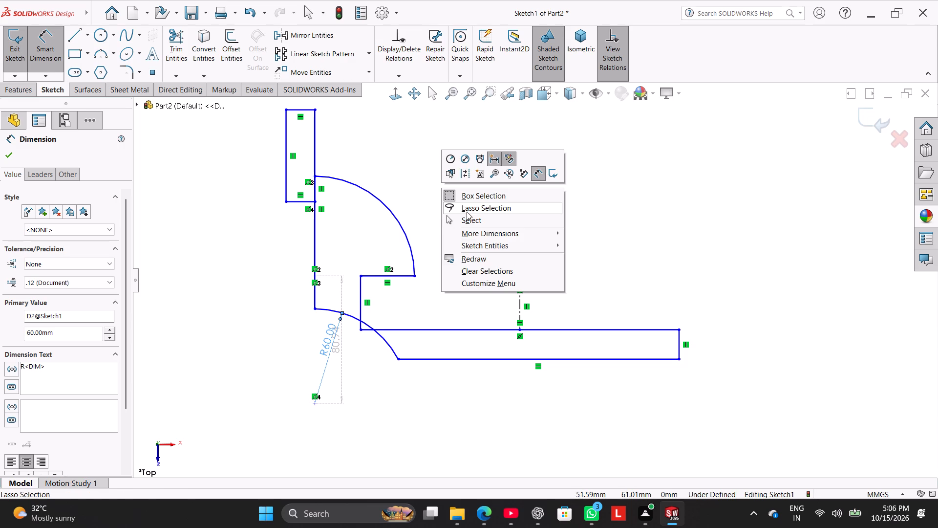
{"action": "left_click", "coordinate": [467, 215]}
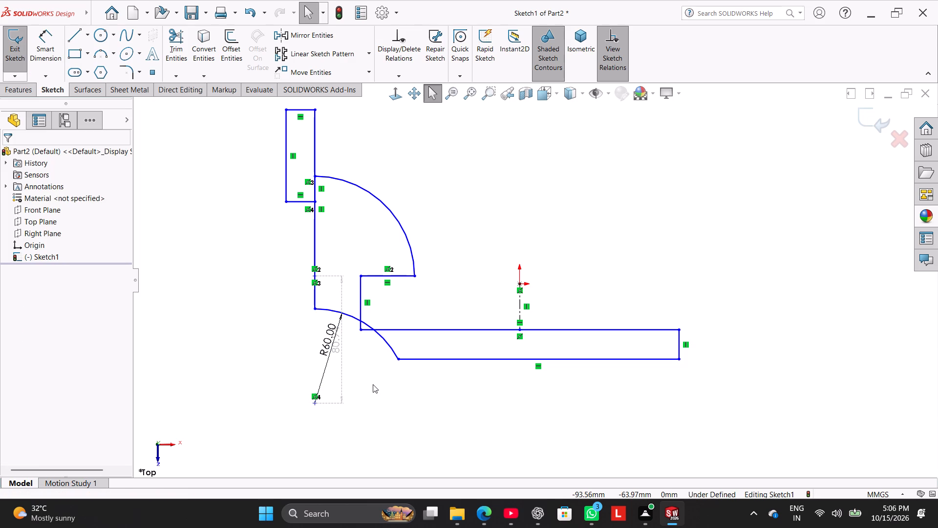
Delete the relation tying the outer arc's center to the vertical edge of the upper flange.
{"action": "right_click", "coordinate": [315, 396]}
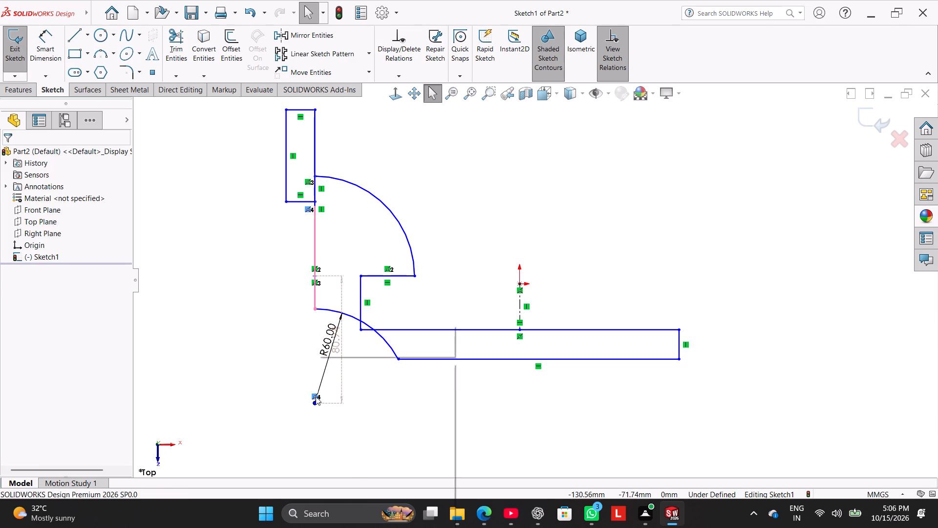
{"action": "left_click", "coordinate": [348, 488]}
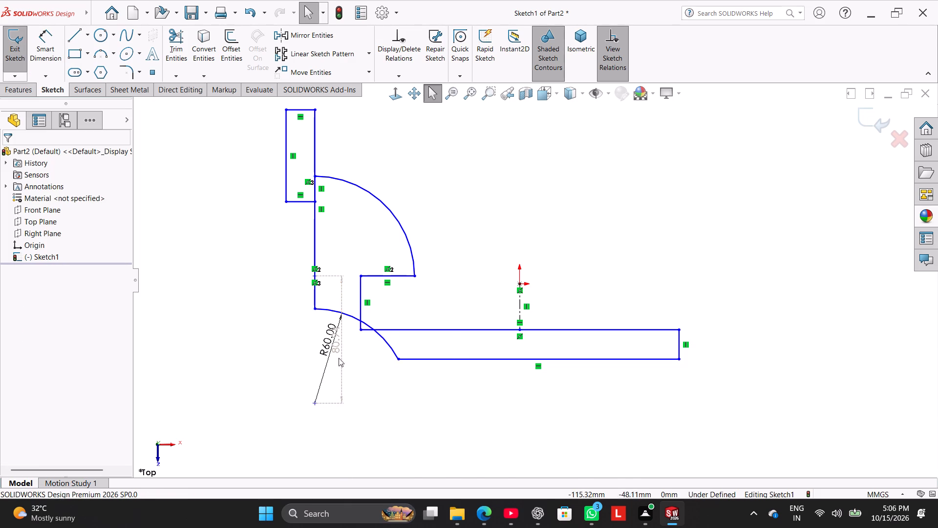
Move the center of the R60 arc up and to the right, past the inner arc, so the profile no longer crosses itself.
{"action": "left_click_drag", "start_coordinate": [318, 403], "coordinate": [363, 331]}
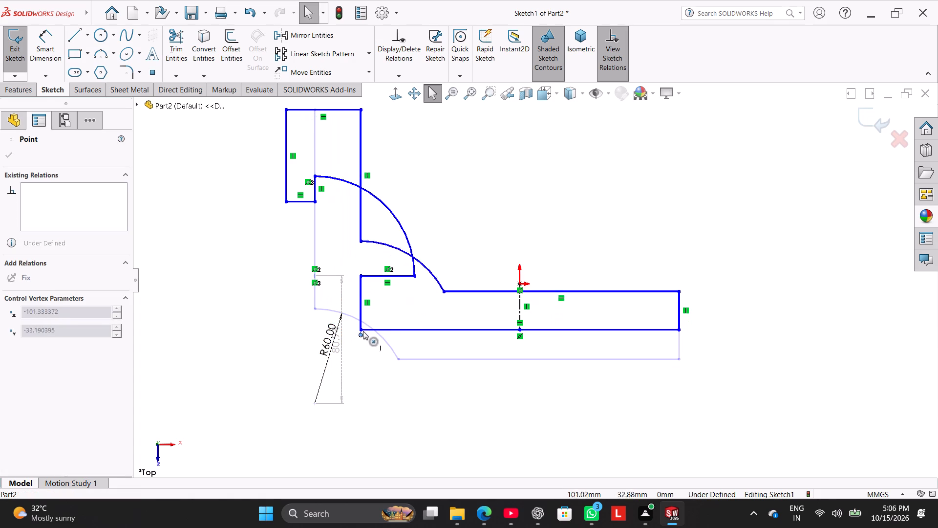
{"action": "left_click_drag", "start_coordinate": [363, 331], "coordinate": [427, 261]}
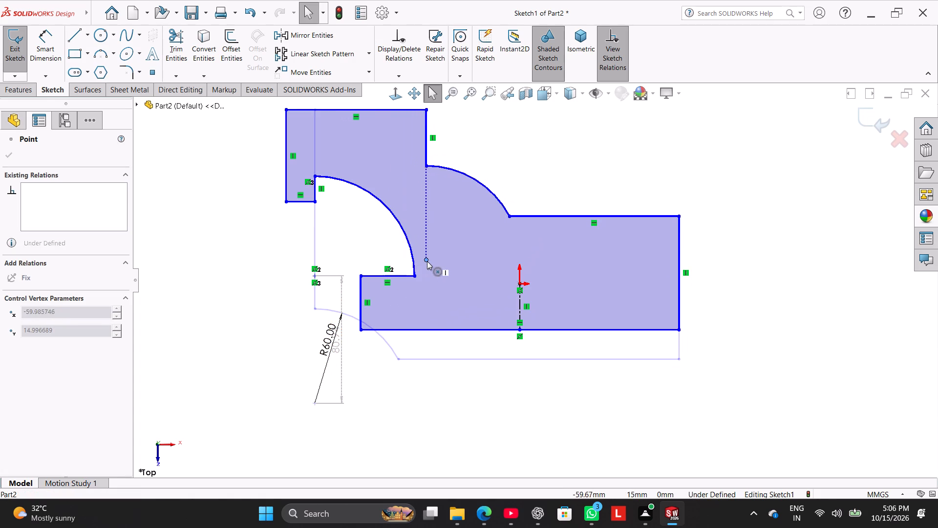
{"action": "left_click_drag", "start_coordinate": [427, 261], "coordinate": [448, 311]}
{"action": "left_click", "coordinate": [405, 392]}
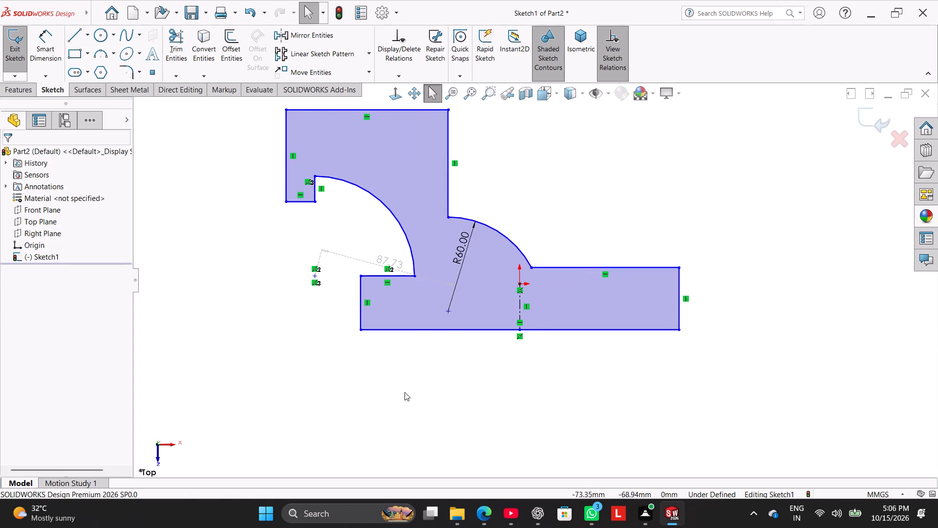
{"action": "left_click", "coordinate": [345, 369]}
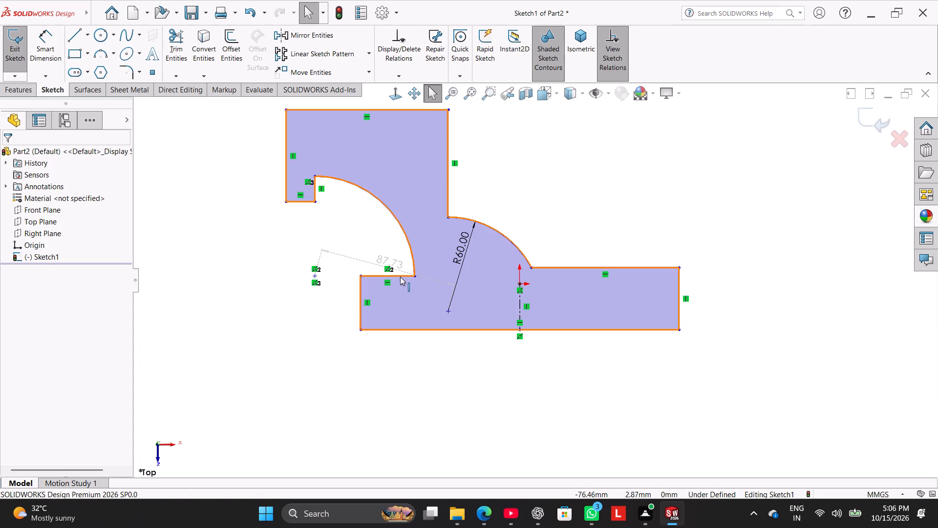
Make the bottom flange's two upper horizontal edges, on either side of the arcs, collinear.
{"action": "left_click", "coordinate": [400, 275], "text": "ctrl"}
{"action": "left_click", "coordinate": [579, 268], "text": "ctrl"}
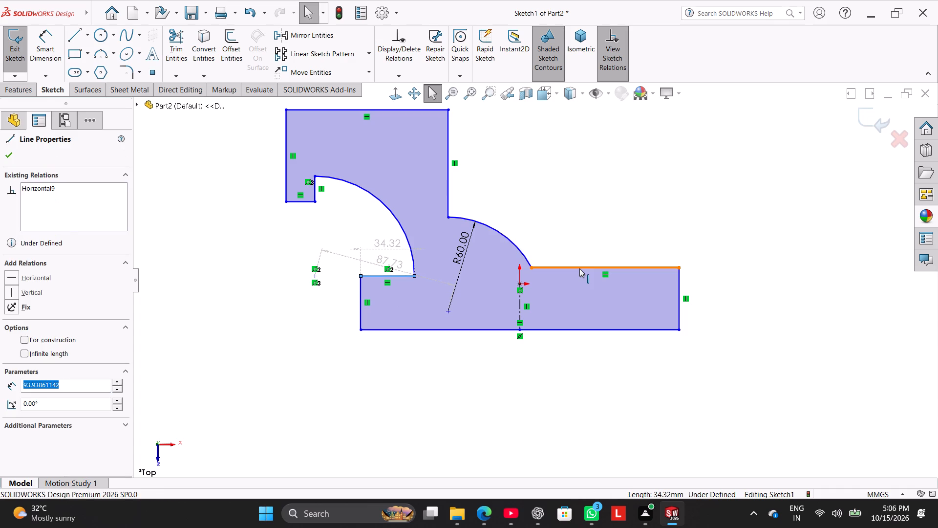
{"action": "left_click", "coordinate": [36, 359]}
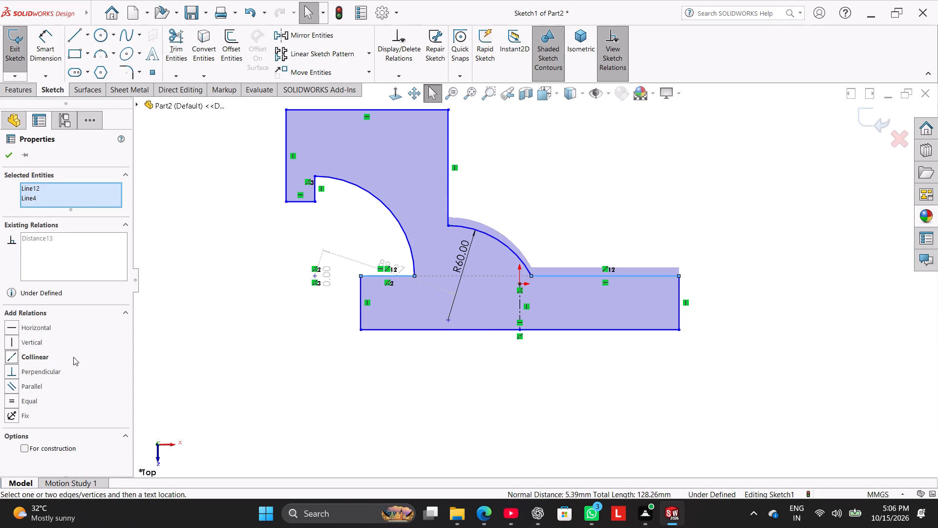
{"action": "left_click", "coordinate": [192, 329]}
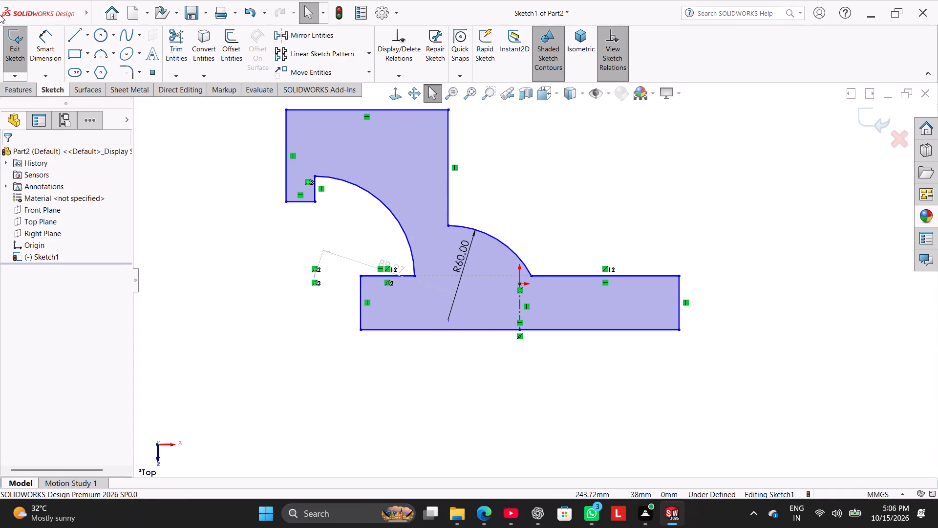
Dimension the bottom flange's right vertical edge to a thickness of 5 mm.
{"action": "left_click", "coordinate": [40, 53]}
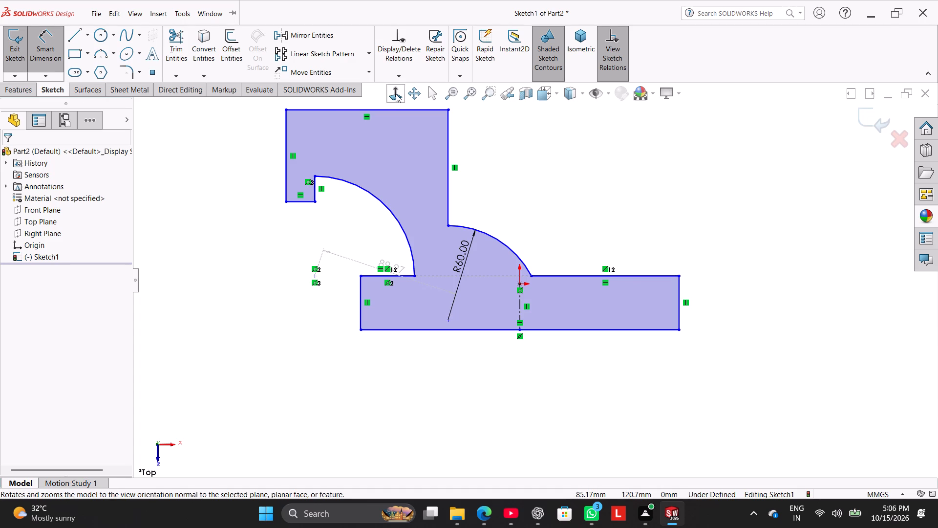
{"action": "left_click", "coordinate": [681, 300]}
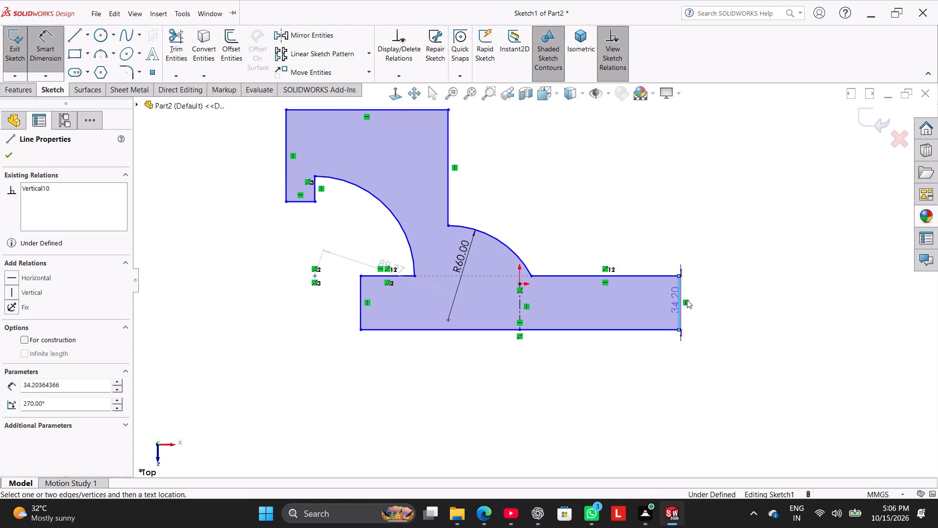
{"action": "left_click", "coordinate": [711, 300]}
{"action": "key", "text": "5"}
{"action": "key", "text": "Return"}
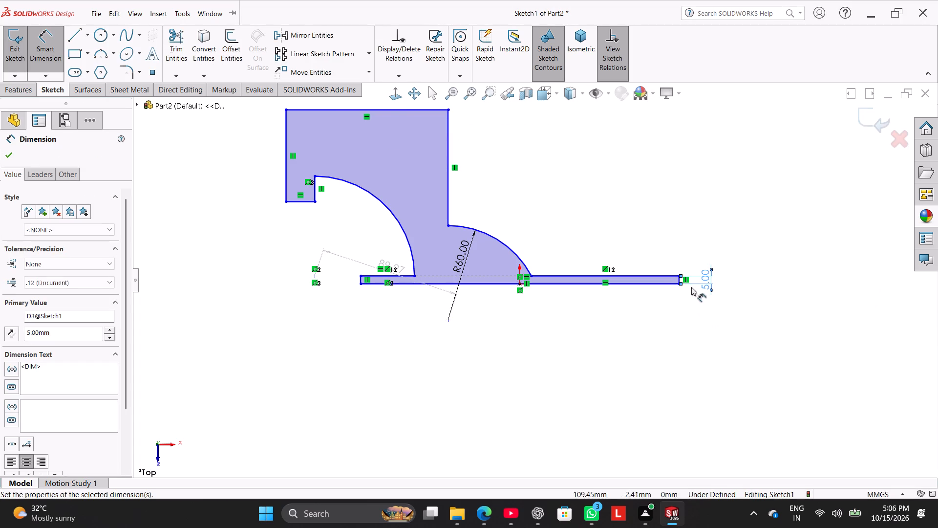
{"action": "right_click", "coordinate": [588, 200]}
{"action": "left_click", "coordinate": [622, 231]}
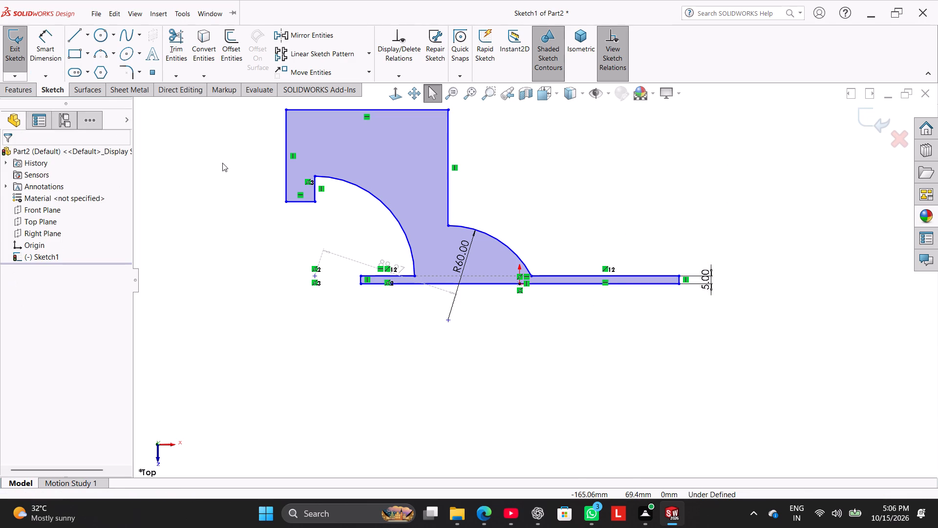
Dimension the bottom line's length as 13+24+43, giving 80 mm.
{"action": "left_click", "coordinate": [47, 37]}
{"action": "left_click", "coordinate": [484, 283]}
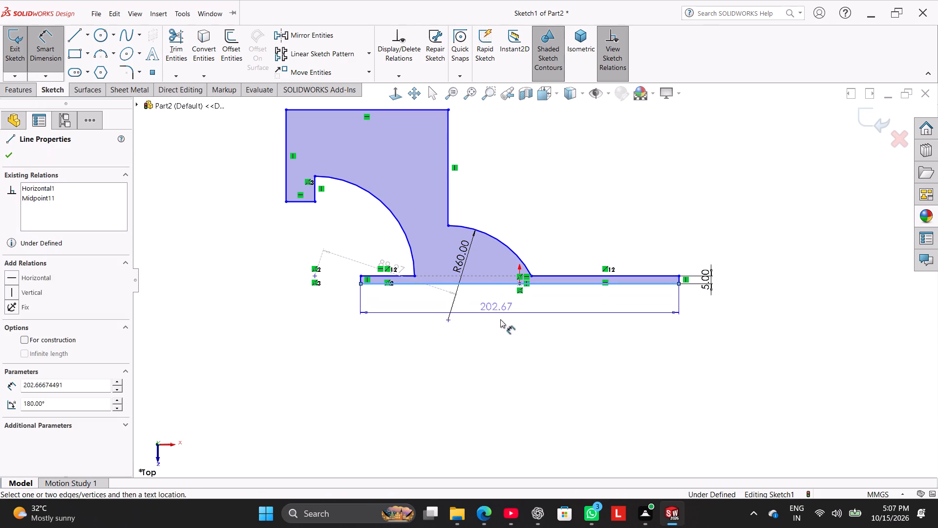
{"action": "left_click", "coordinate": [506, 328]}
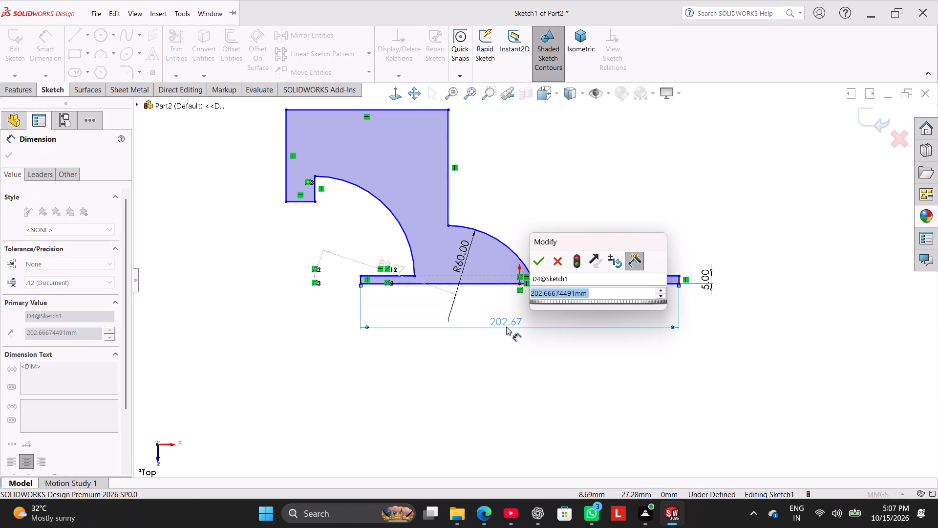
{"action": "type", "text": "13+24"}
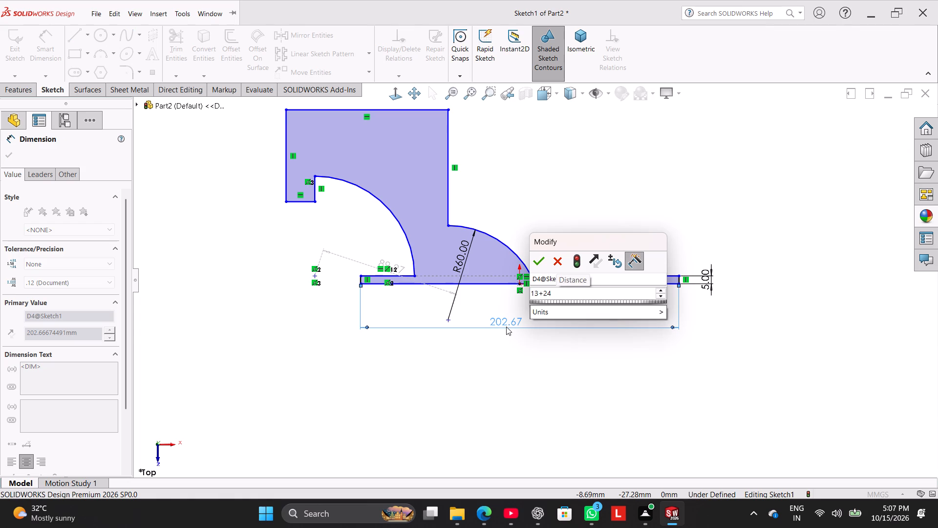
{"action": "type", "text": "+43"}
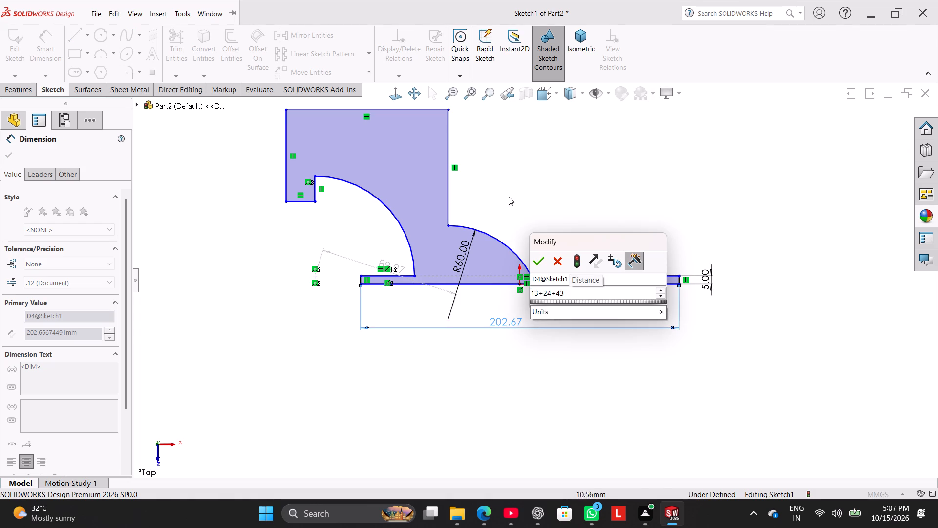
{"action": "left_click", "coordinate": [538, 258]}
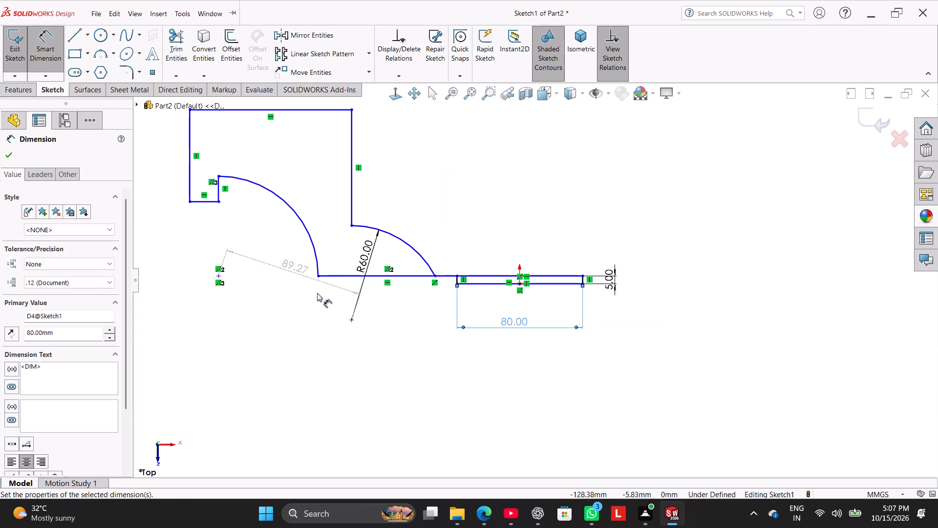
{"action": "left_click", "coordinate": [317, 293]}
{"action": "right_click", "coordinate": [447, 217]}
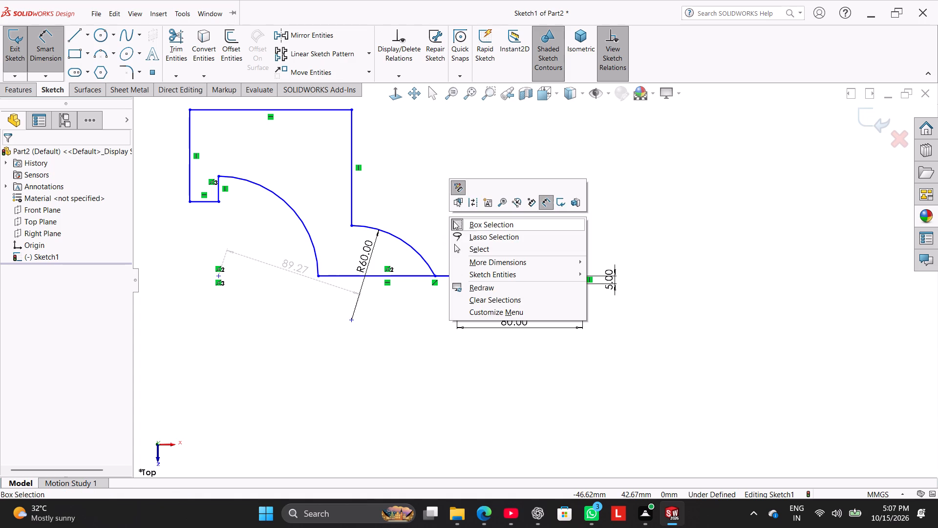
{"action": "left_click", "coordinate": [471, 247]}
Reposition the R60 arc so its center lies about 94 mm left of and 1 mm below the origin.
{"action": "left_click_drag", "start_coordinate": [415, 248], "coordinate": [463, 235]}
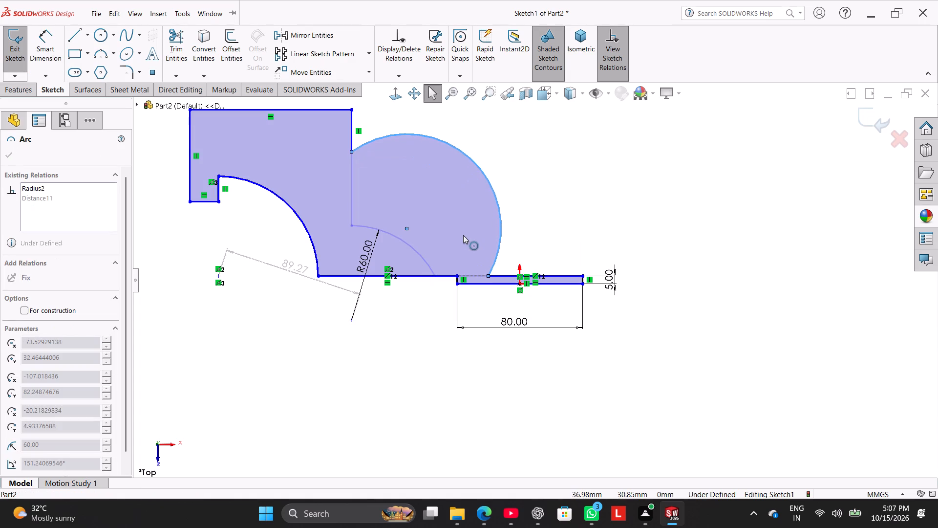
{"action": "left_click_drag", "start_coordinate": [463, 235], "coordinate": [420, 243]}
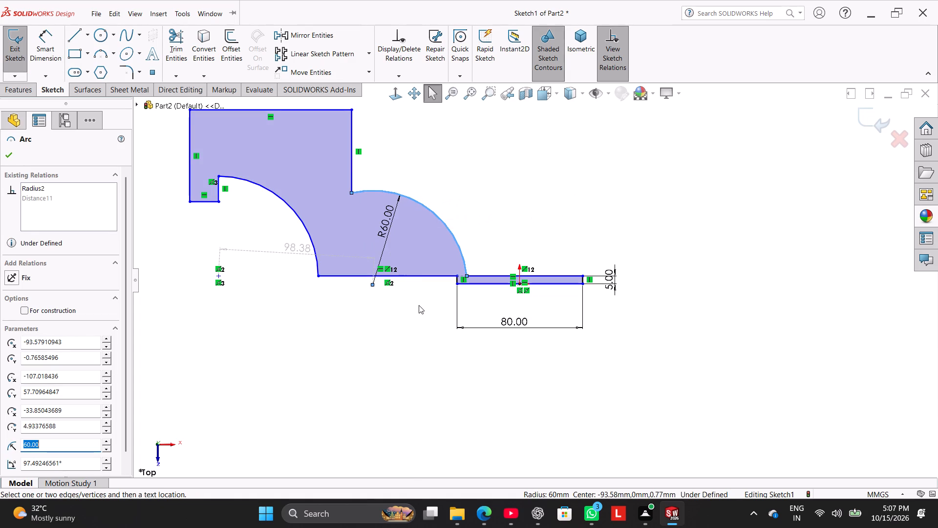
{"action": "left_click", "coordinate": [419, 305]}
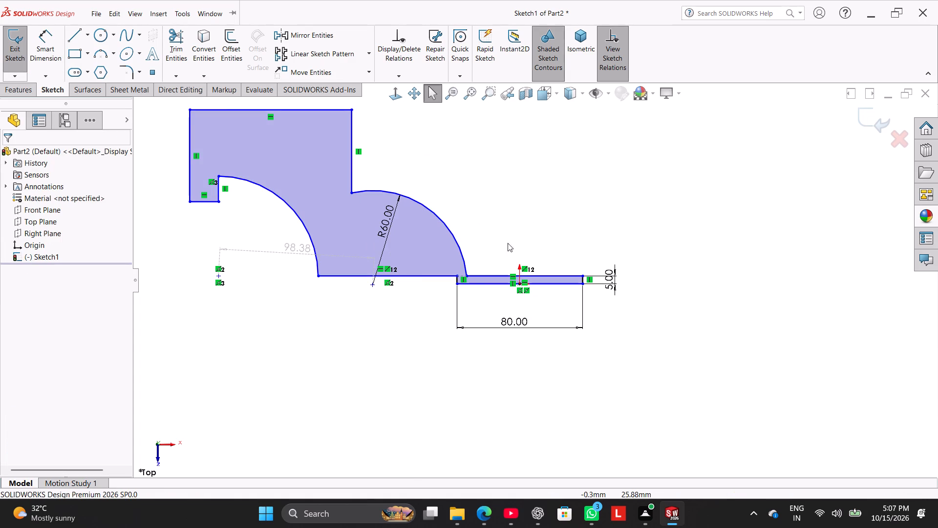
{"action": "scroll", "coordinate": [495, 248], "scroll_direction": "down", "scroll_amount": 5}
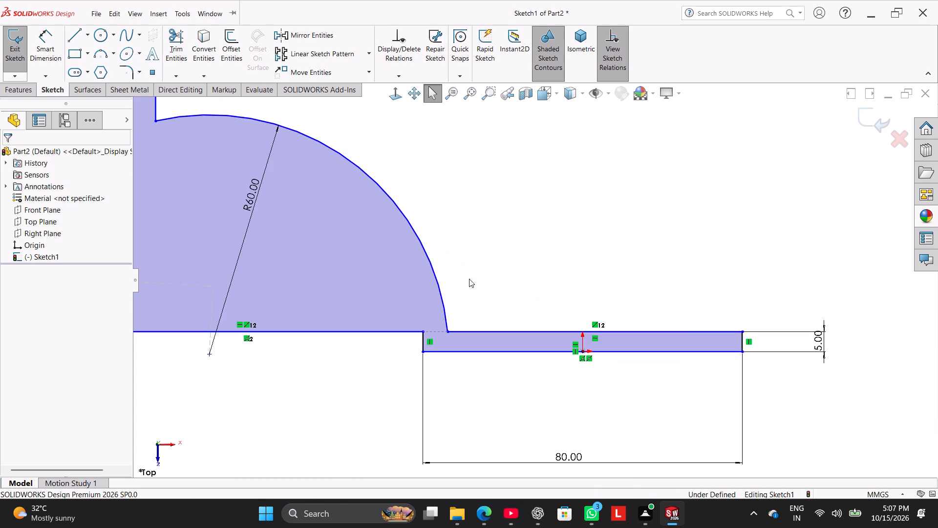
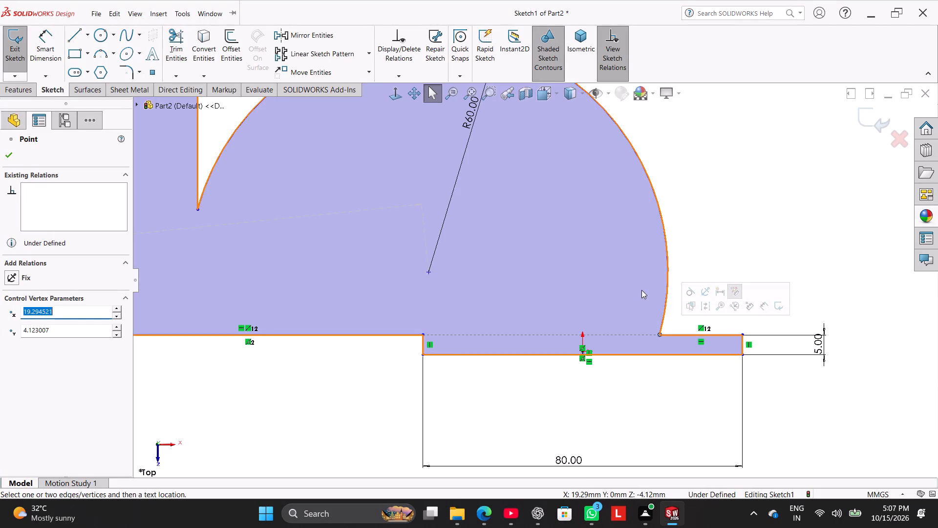
Delete the outer R60 arc from the sketch along with its radius dimension.
{"action": "right_click", "coordinate": [661, 213]}
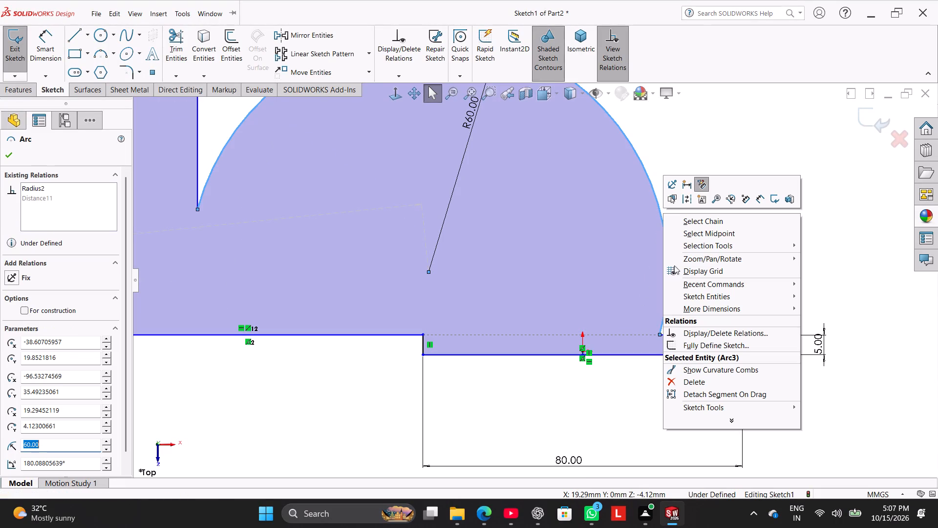
{"action": "left_click", "coordinate": [700, 378]}
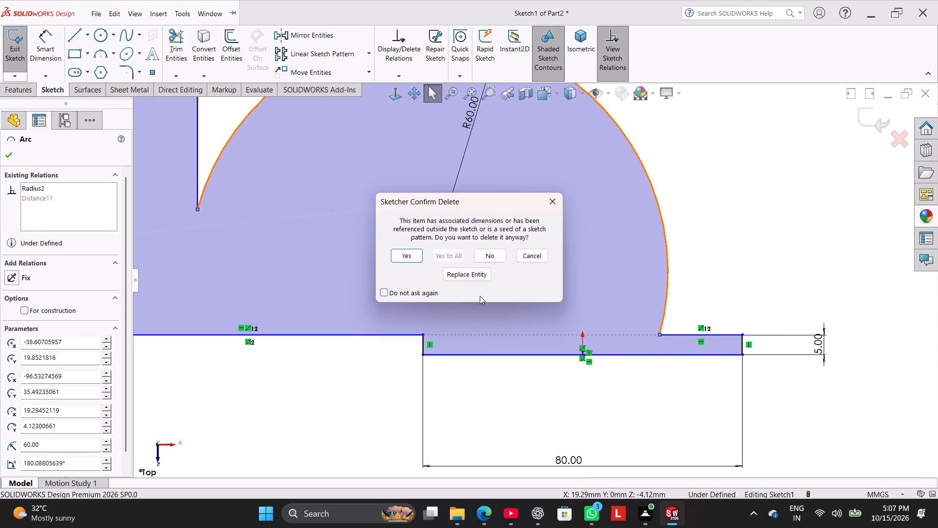
{"action": "left_click", "coordinate": [410, 253]}
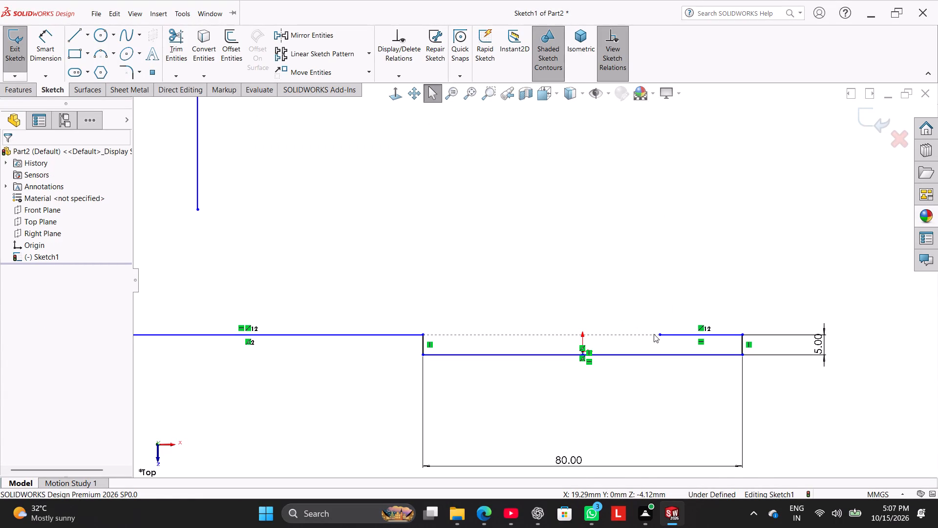
Shorten the bottom flange's right upper edge so its free end lies about 29 mm right of the origin.
{"action": "left_click_drag", "start_coordinate": [660, 334], "coordinate": [698, 334]}
Bring the side flange's long open vertical edge in line with the short vertical edge at the arc and make the two collinear.
{"action": "scroll", "coordinate": [411, 243], "scroll_direction": "up", "scroll_amount": 2}
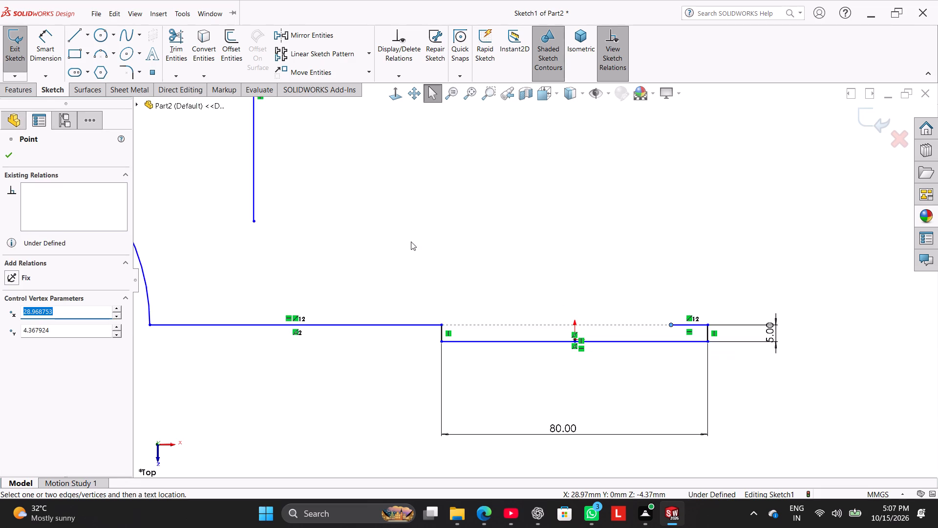
{"action": "scroll", "coordinate": [407, 238], "scroll_direction": "up", "scroll_amount": 3}
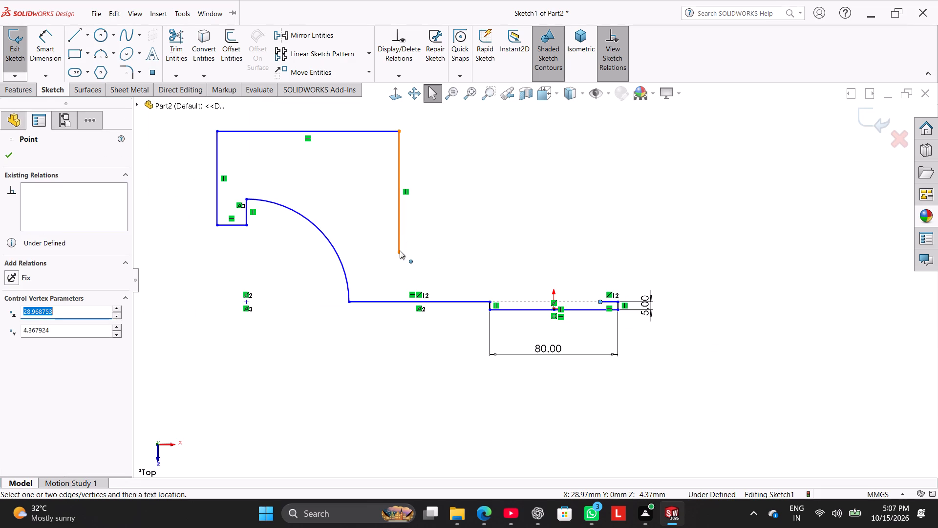
{"action": "left_click_drag", "start_coordinate": [400, 250], "coordinate": [249, 168]}
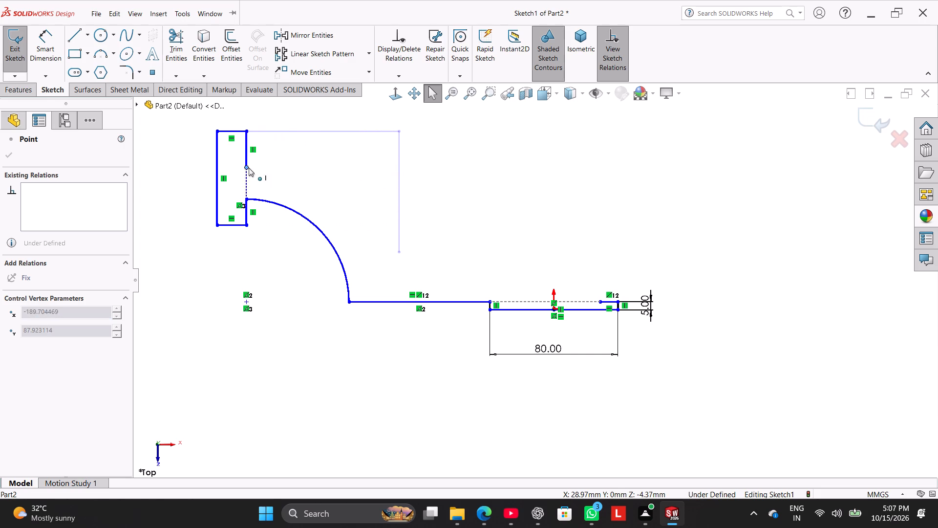
{"action": "left_click_drag", "start_coordinate": [249, 168], "coordinate": [249, 168]}
{"action": "left_click", "coordinate": [262, 242]}
{"action": "left_click", "coordinate": [245, 217], "text": "ctrl"}
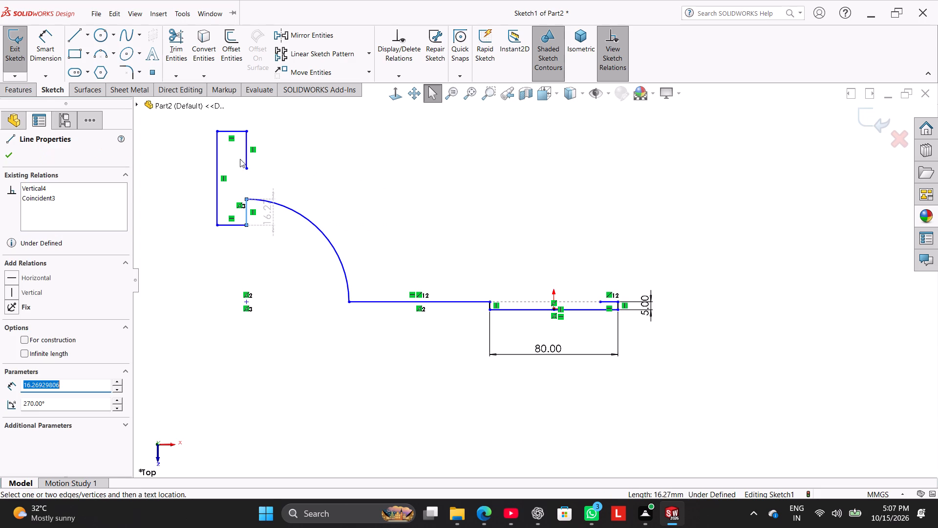
{"action": "left_click", "coordinate": [248, 155], "text": "ctrl"}
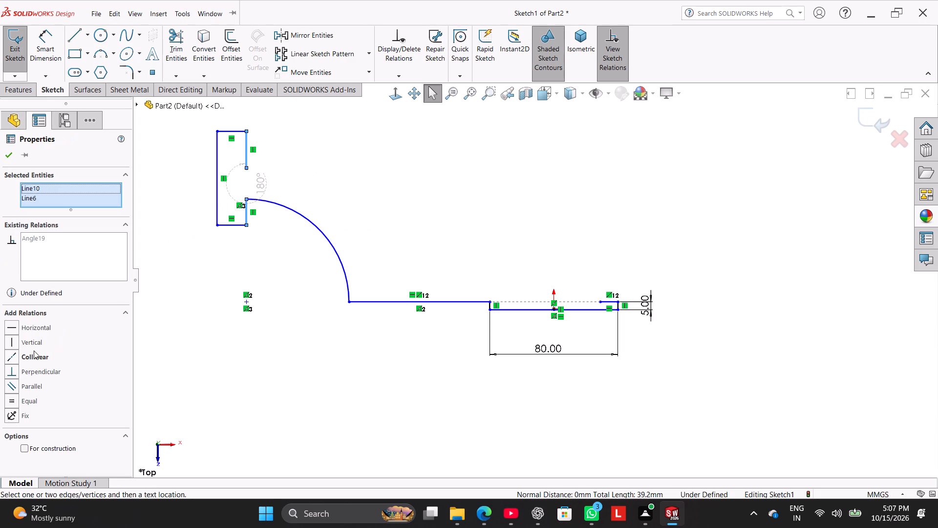
{"action": "left_click", "coordinate": [34, 351]}
{"action": "left_click", "coordinate": [207, 300]}
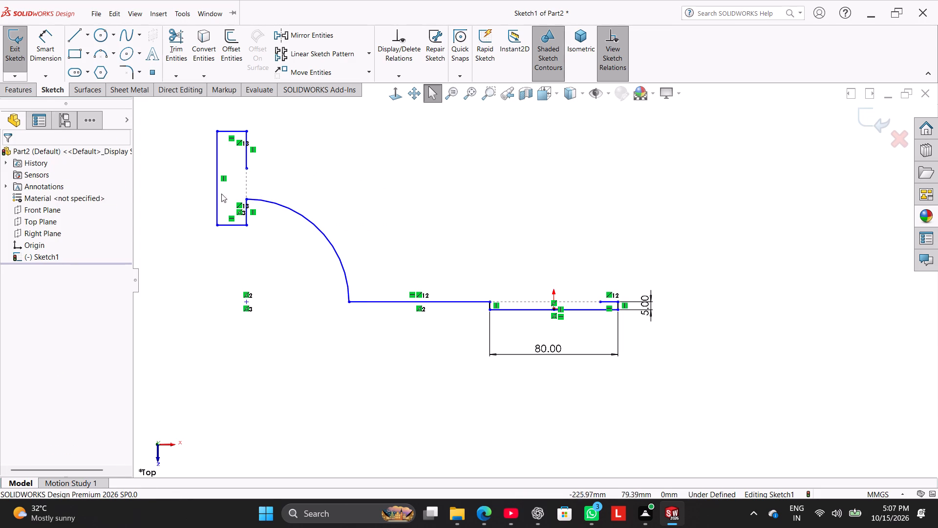
Move the side flange closer to the bottom flange and reshape the remaining arc to a radius of about 58 mm.
{"action": "left_click_drag", "start_coordinate": [349, 302], "coordinate": [450, 304]}
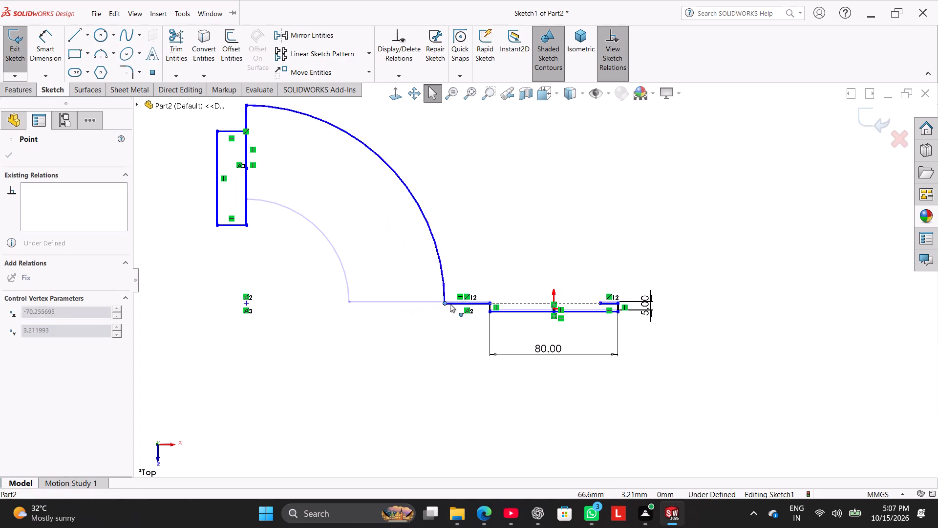
{"action": "left_click_drag", "start_coordinate": [450, 304], "coordinate": [517, 308]}
{"action": "left_click", "coordinate": [341, 304]}
{"action": "scroll", "coordinate": [356, 280], "scroll_direction": "up", "scroll_amount": 3}
{"action": "left_click_drag", "start_coordinate": [369, 138], "coordinate": [419, 176]}
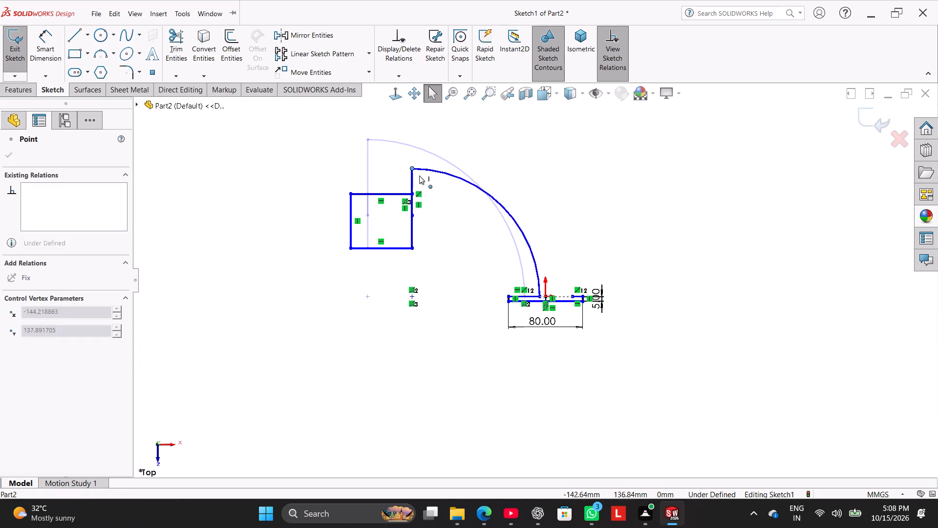
{"action": "left_click_drag", "start_coordinate": [419, 176], "coordinate": [470, 252]}
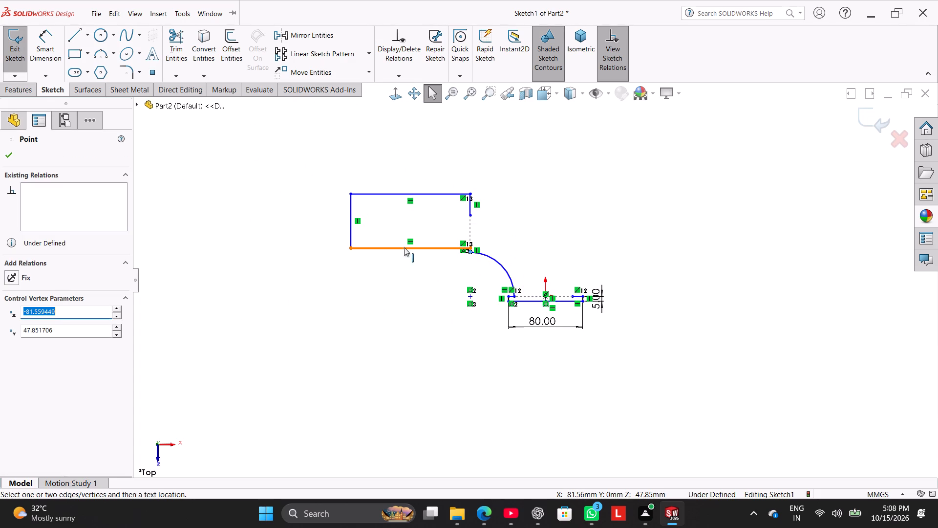
{"action": "left_click_drag", "start_coordinate": [353, 220], "coordinate": [435, 230]}
{"action": "scroll", "coordinate": [469, 261], "scroll_direction": "down", "scroll_amount": 7}
{"action": "left_click_drag", "start_coordinate": [512, 238], "coordinate": [525, 201]}
{"action": "left_click", "coordinate": [474, 315]}
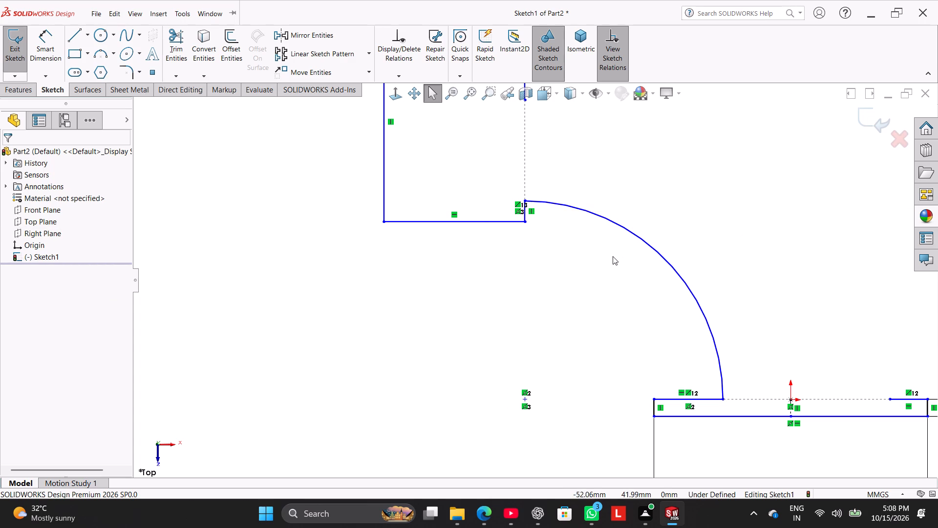
Delete the remaining arc between the side flange and the bottom flange.
{"action": "right_click", "coordinate": [653, 246]}
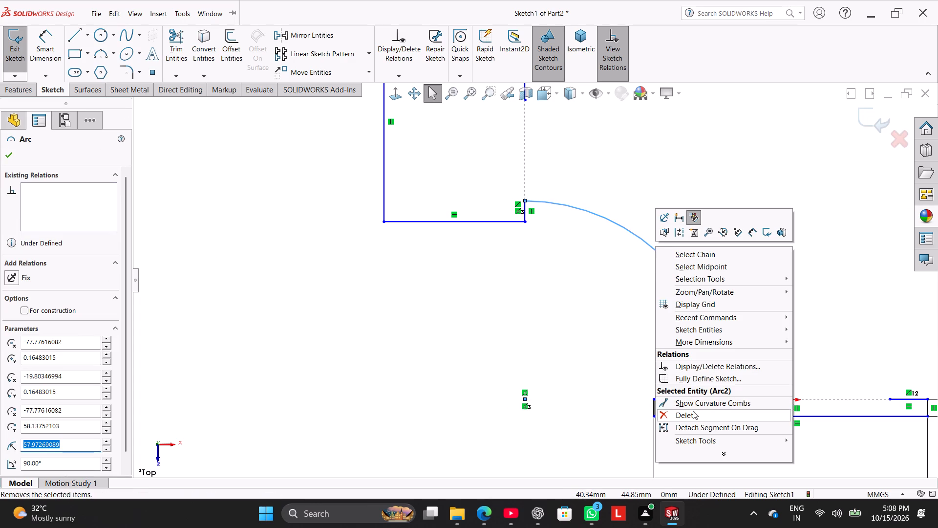
{"action": "left_click", "coordinate": [693, 411]}
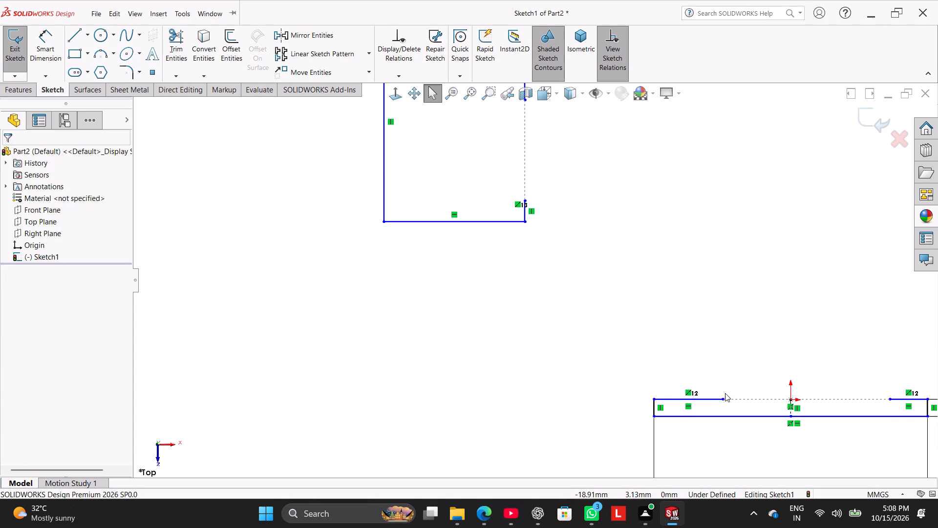
Shorten the bottom flange's left upper edge so its free end lies about 31 mm left of the origin.
{"action": "left_click_drag", "start_coordinate": [725, 399], "coordinate": [684, 397]}
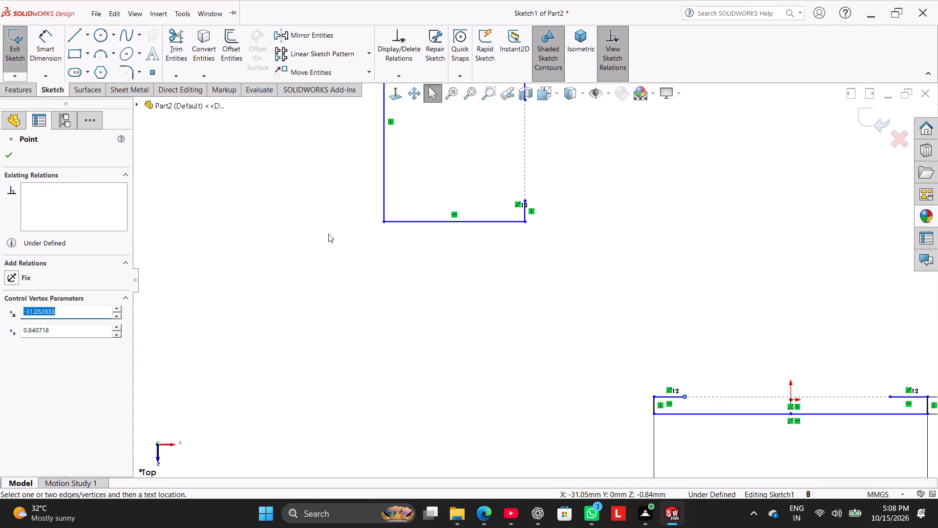
Draw a three-point arc of about 56 mm radius from the bottom flange's lower line to the side flange's short vertical edge.
{"action": "left_click", "coordinate": [103, 50]}
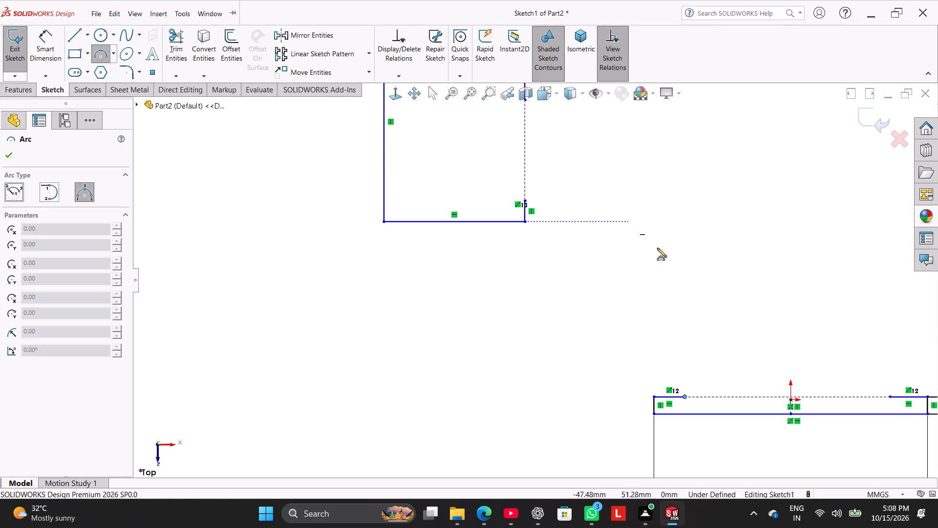
{"action": "left_click", "coordinate": [694, 412]}
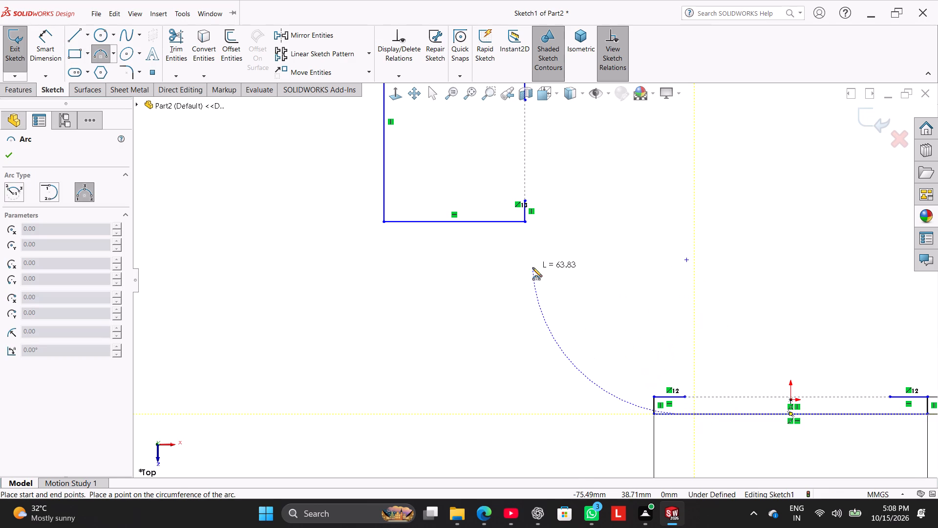
{"action": "left_click", "coordinate": [527, 199]}
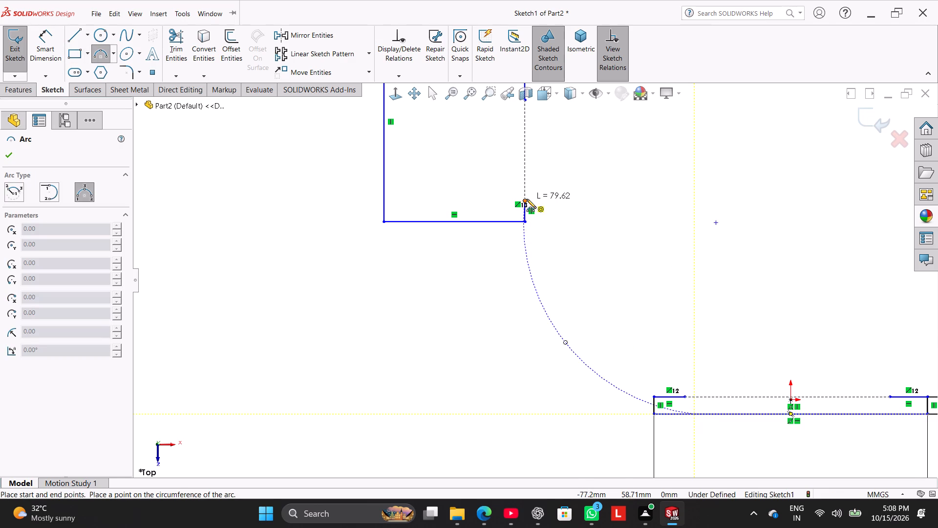
{"action": "left_click", "coordinate": [588, 218]}
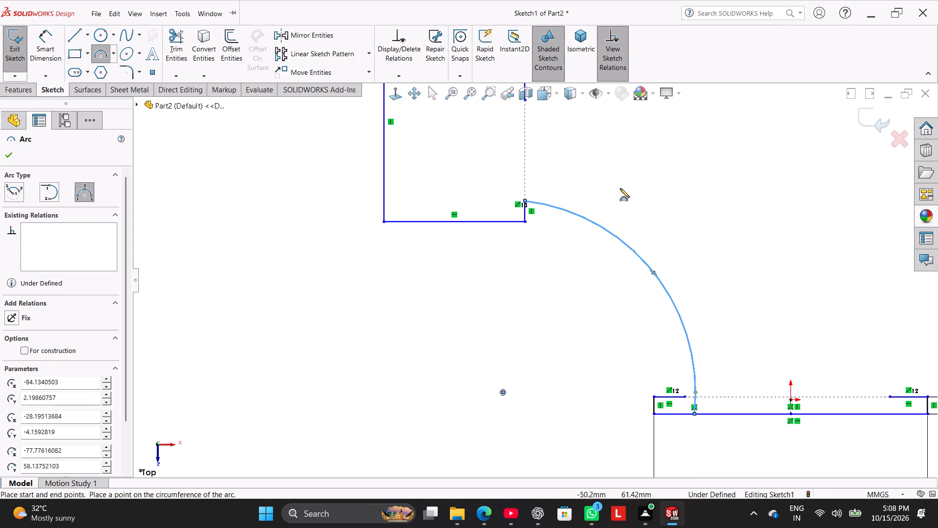
{"action": "right_click", "coordinate": [623, 185]}
{"action": "left_click", "coordinate": [630, 193]}
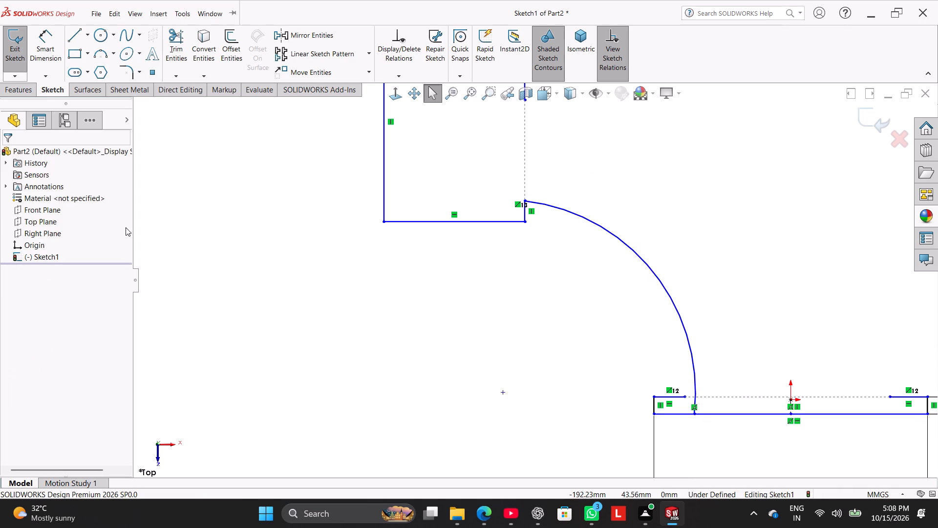
Dimension the new arc's radius as 33 mm.
{"action": "left_click", "coordinate": [54, 51]}
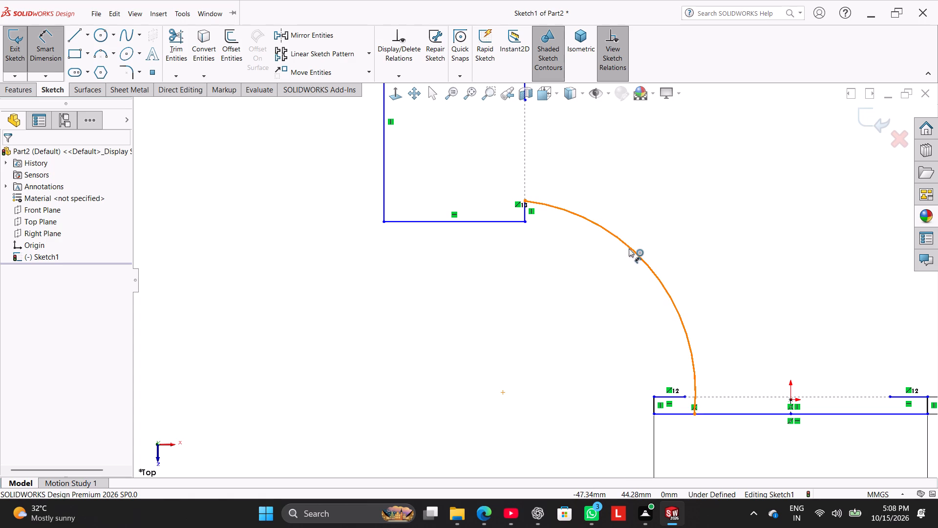
{"action": "left_click", "coordinate": [630, 245]}
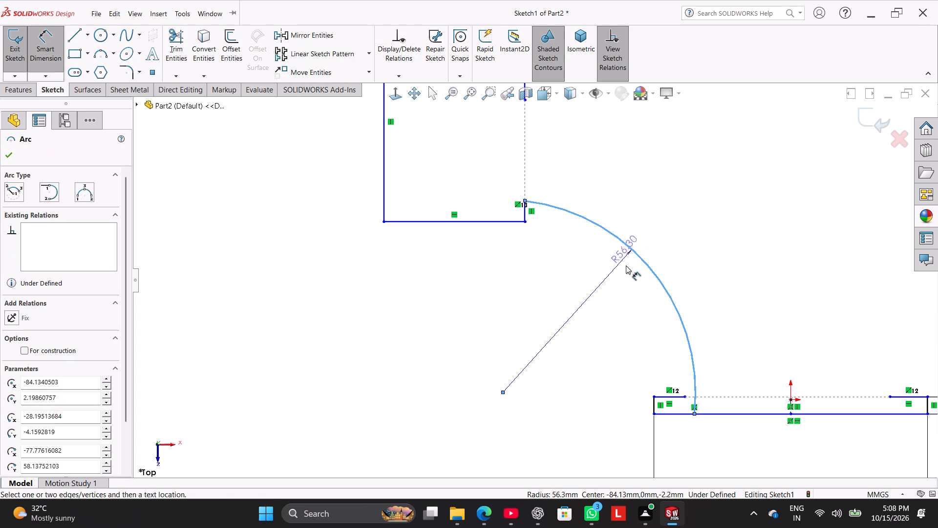
{"action": "left_click", "coordinate": [590, 316]}
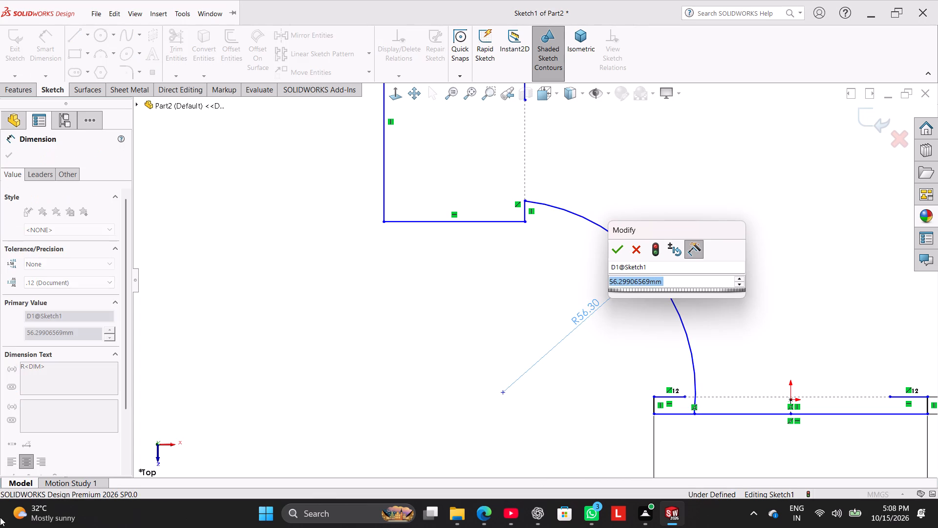
{"action": "type", "text": "33"}
{"action": "key", "text": "Return"}
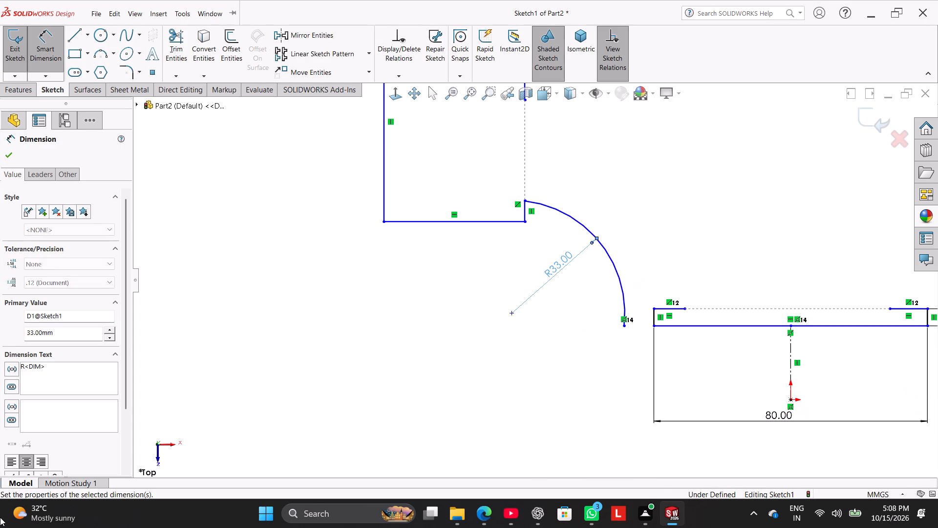
{"action": "right_click", "coordinate": [486, 314]}
{"action": "left_click", "coordinate": [525, 343]}
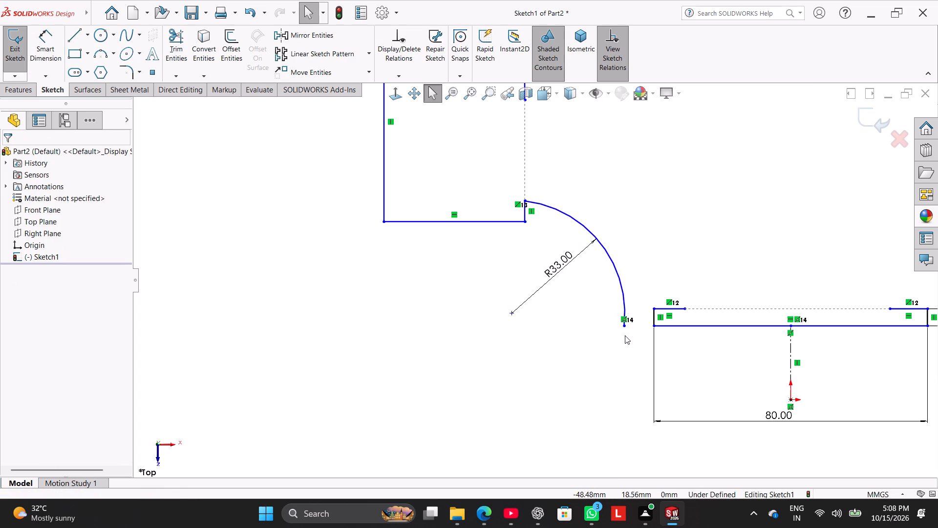
Move the R33 arc's lower endpoint onto the bottom flange's lower line, about 14 mm from the flange's left edge.
{"action": "left_click", "coordinate": [625, 325], "text": "ctrl"}
{"action": "left_click", "coordinate": [685, 310], "text": "ctrl"}
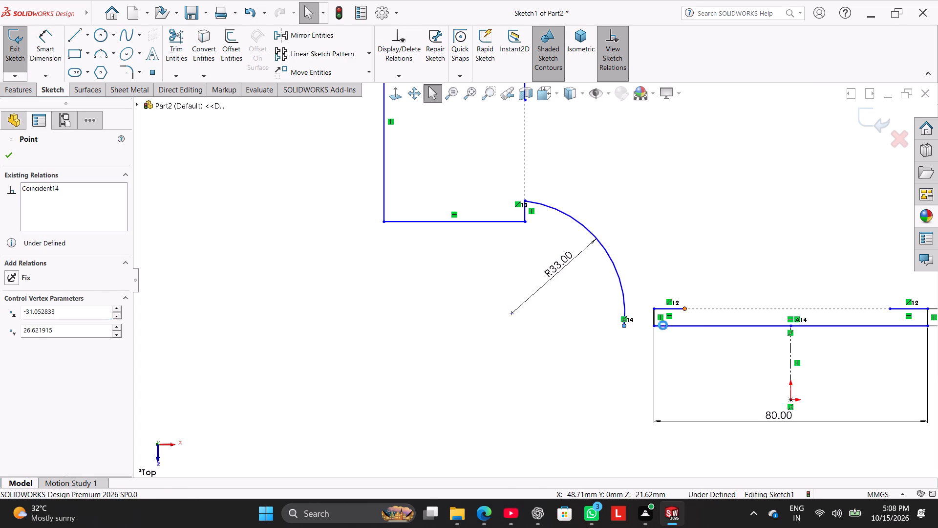
{"action": "left_click", "coordinate": [554, 351]}
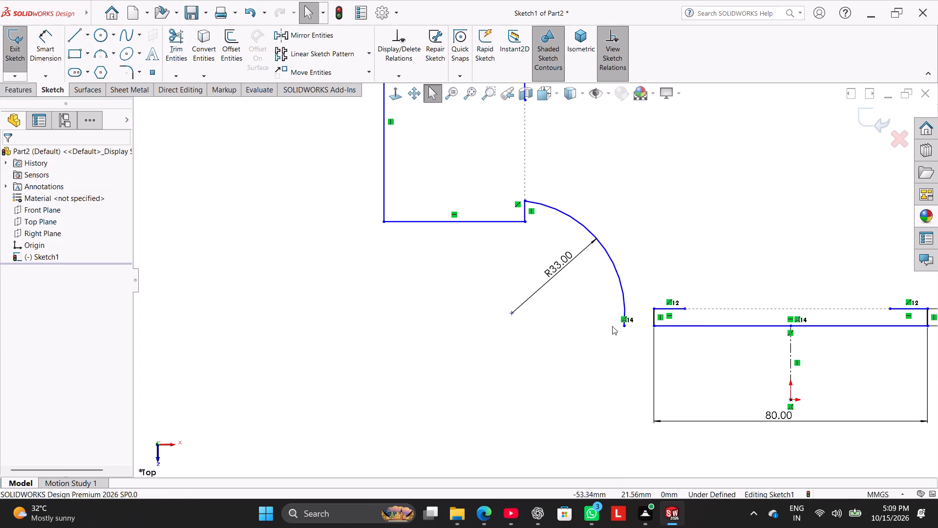
{"action": "left_click_drag", "start_coordinate": [622, 326], "coordinate": [701, 330]}
{"action": "left_click", "coordinate": [594, 372]}
{"action": "left_click_drag", "start_coordinate": [44, 54], "coordinate": [64, 62]}
{"action": "left_click", "coordinate": [703, 329]}
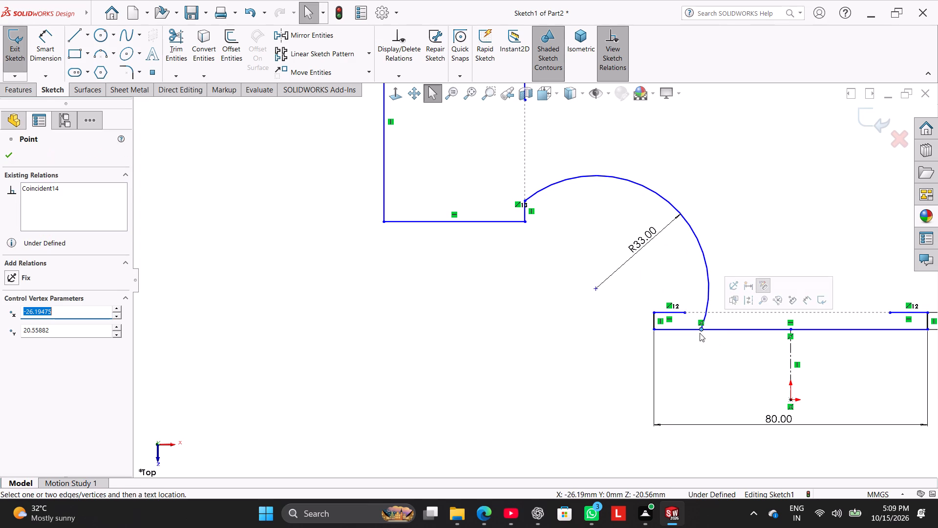
{"action": "left_click", "coordinate": [134, 295]}
Dimension the arc's lower endpoint 13 mm from the bottom flange's left vertical edge.
{"action": "left_click", "coordinate": [45, 53]}
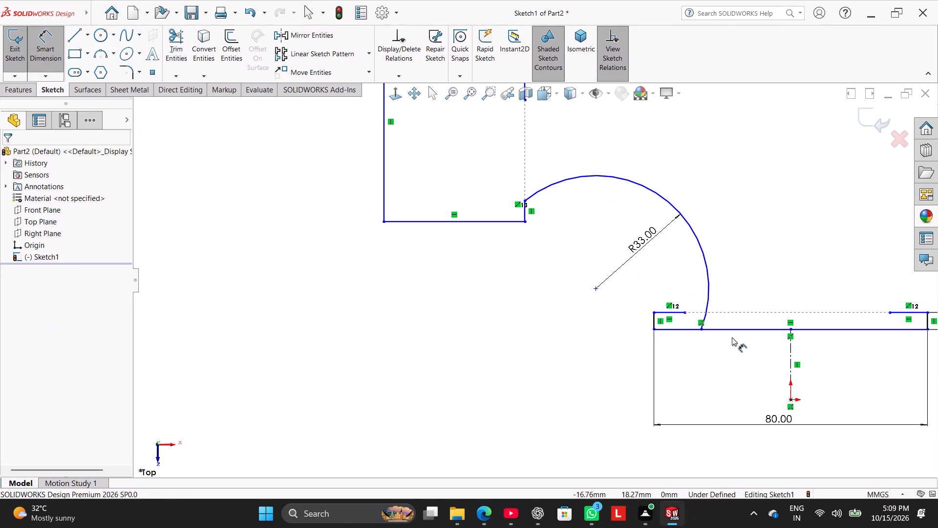
{"action": "left_click", "coordinate": [703, 327]}
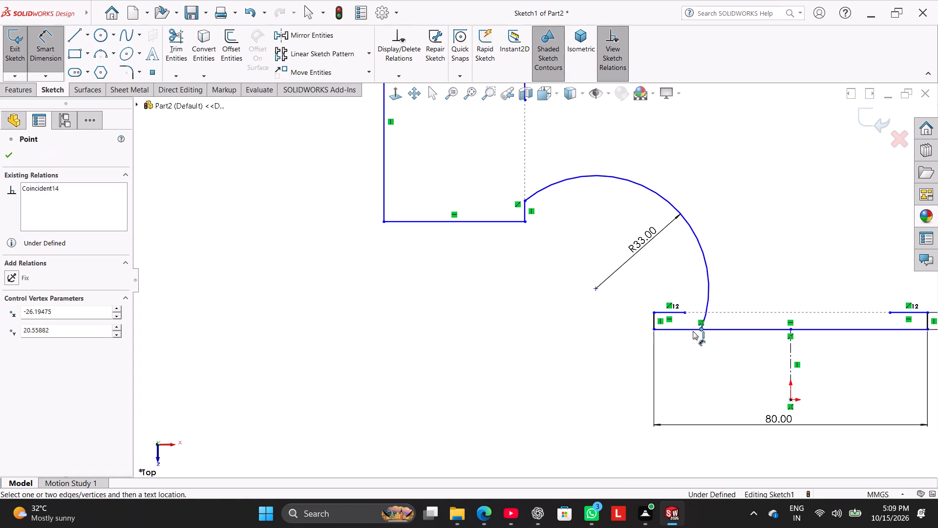
{"action": "left_click", "coordinate": [654, 324]}
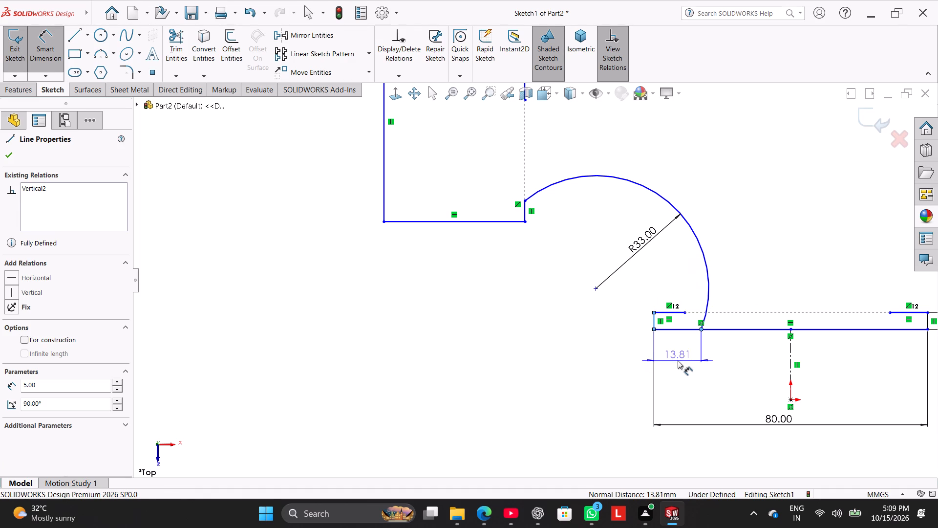
{"action": "left_click", "coordinate": [678, 360]}
{"action": "key", "text": "1"}
{"action": "key", "text": "3"}
{"action": "key", "text": "Return"}
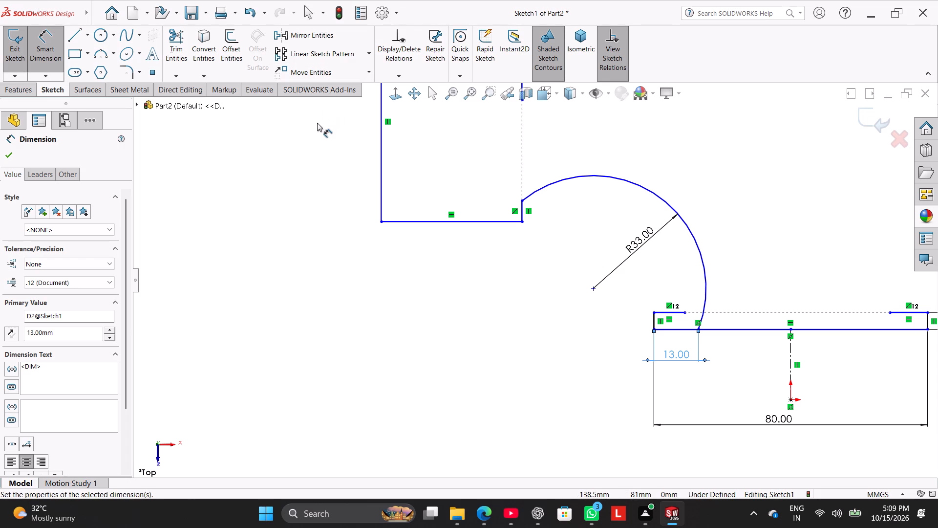
{"action": "scroll", "coordinate": [618, 176], "scroll_direction": "up", "scroll_amount": 5}
{"action": "scroll", "coordinate": [618, 176], "scroll_direction": "down", "scroll_amount": 1}
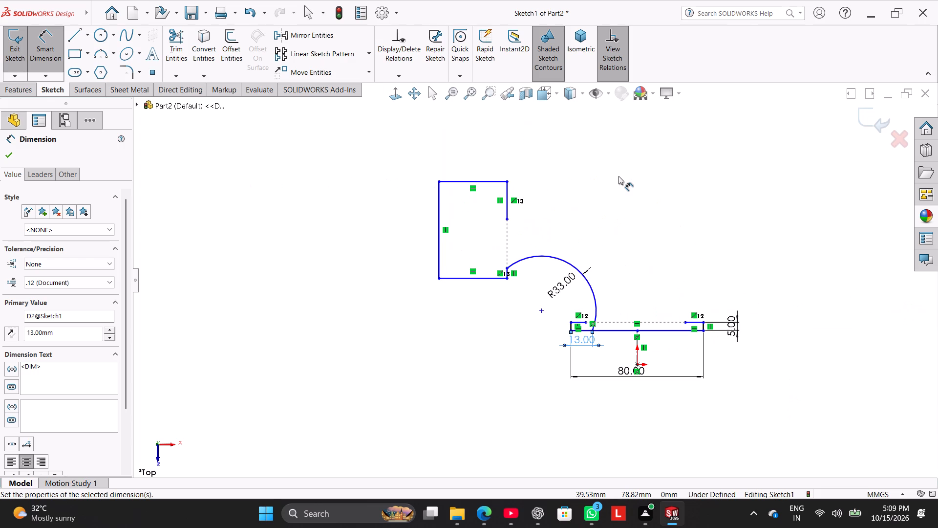
{"action": "left_click", "coordinate": [46, 46]}
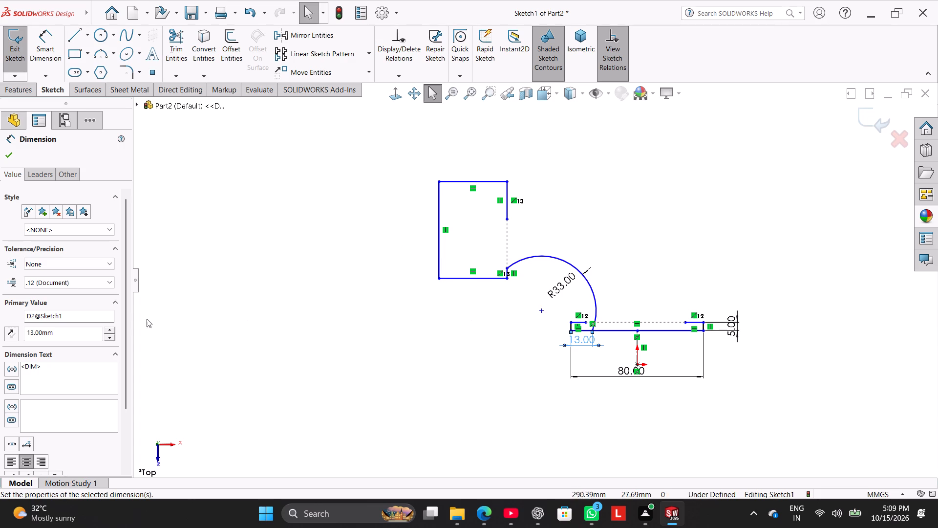
Dimension the vertical distance between the side flange's top line and the bottom flange's short upper-right line.
{"action": "scroll", "coordinate": [453, 314], "scroll_direction": "down", "scroll_amount": 2}
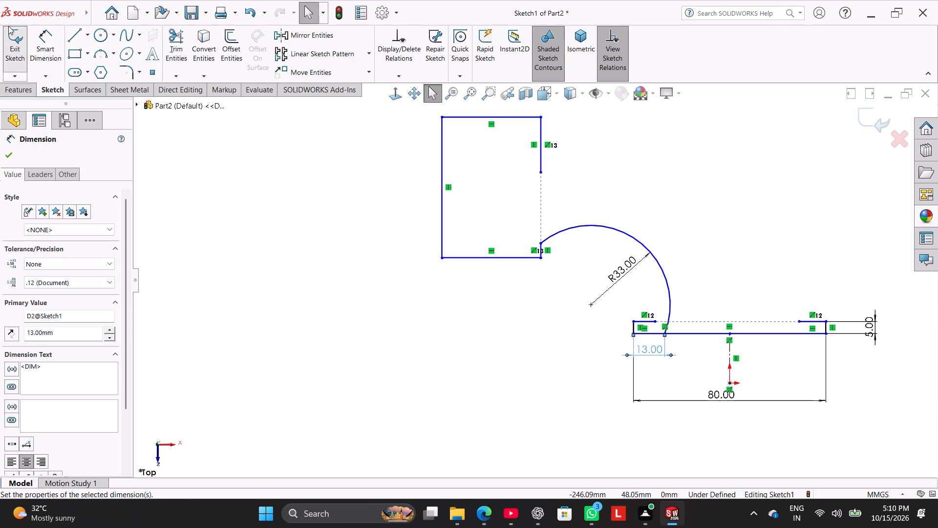
{"action": "left_click", "coordinate": [37, 32]}
{"action": "scroll", "coordinate": [644, 332], "scroll_direction": "up", "scroll_amount": 1}
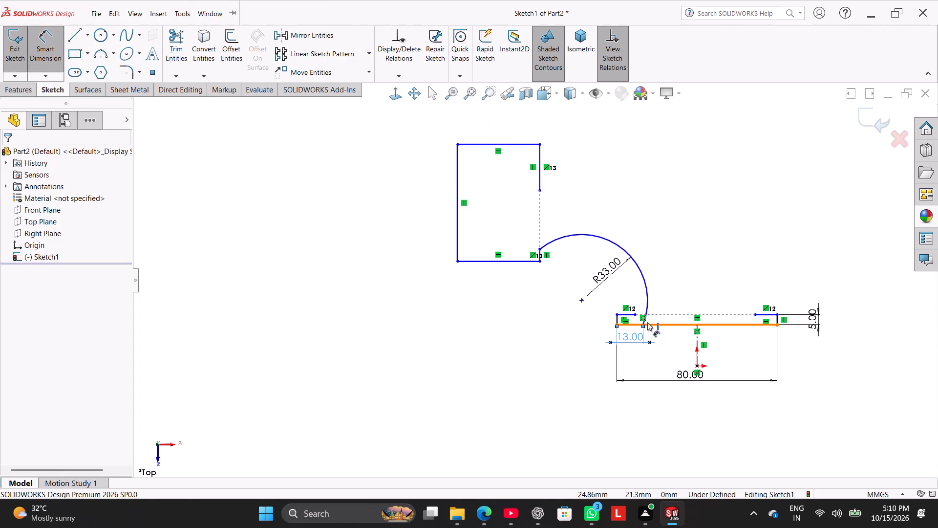
{"action": "scroll", "coordinate": [672, 304], "scroll_direction": "down", "scroll_amount": 1}
{"action": "left_click", "coordinate": [772, 315]}
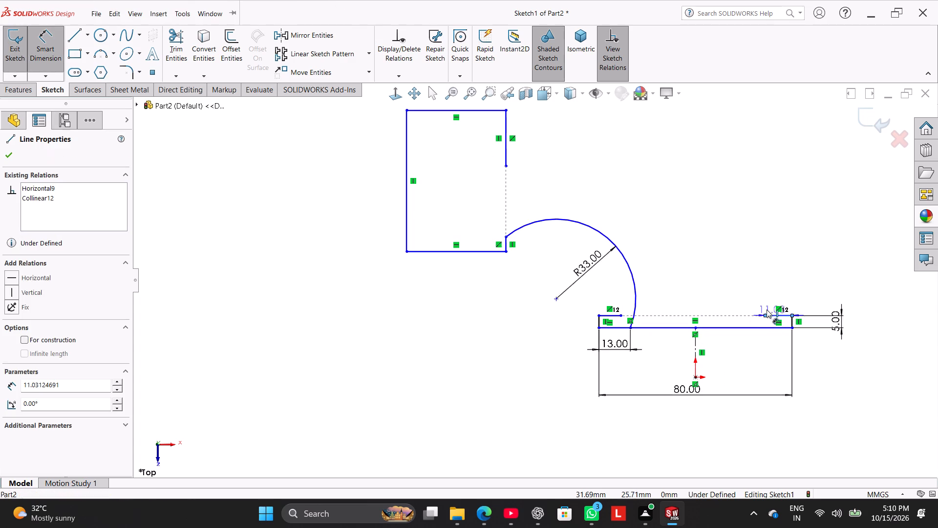
{"action": "left_click", "coordinate": [484, 109]}
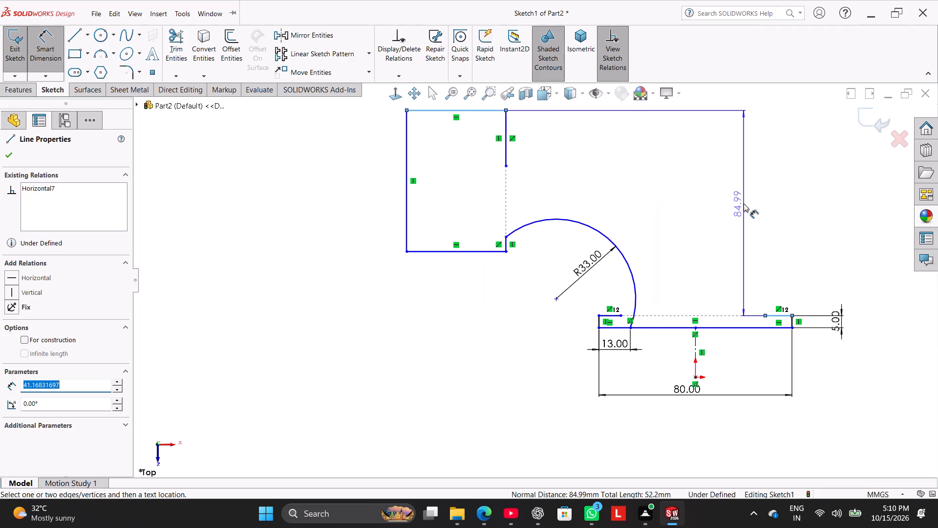
{"action": "left_click", "coordinate": [849, 232]}
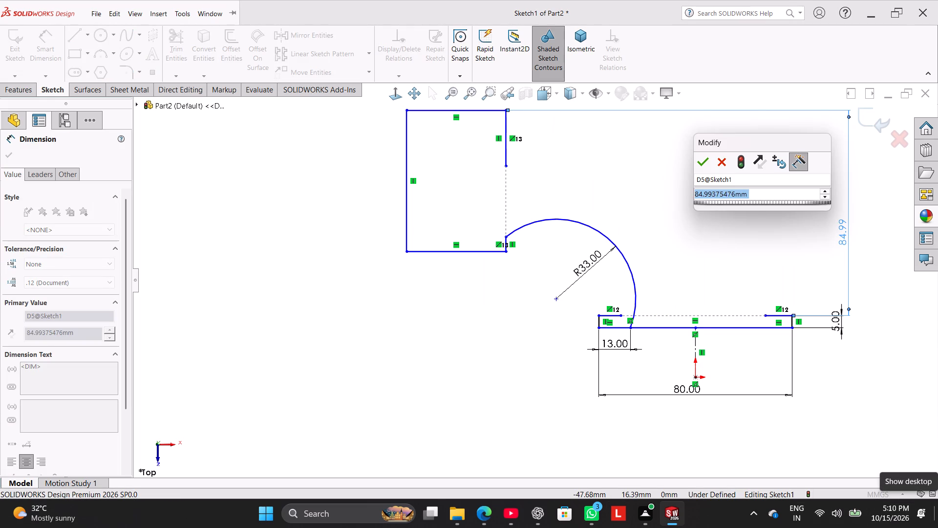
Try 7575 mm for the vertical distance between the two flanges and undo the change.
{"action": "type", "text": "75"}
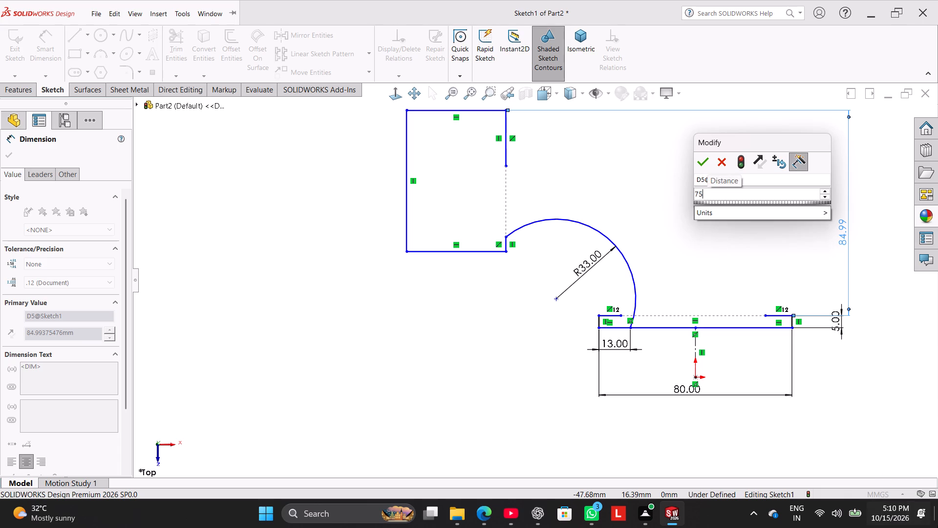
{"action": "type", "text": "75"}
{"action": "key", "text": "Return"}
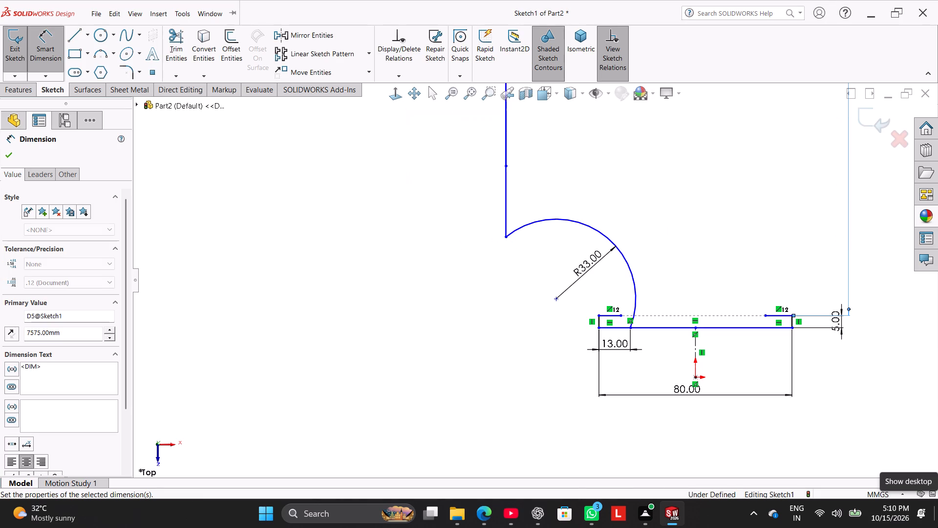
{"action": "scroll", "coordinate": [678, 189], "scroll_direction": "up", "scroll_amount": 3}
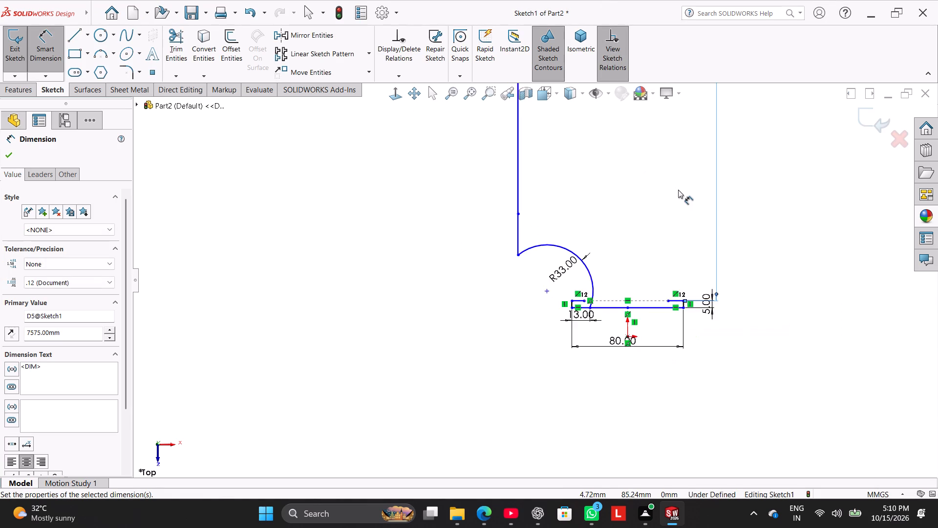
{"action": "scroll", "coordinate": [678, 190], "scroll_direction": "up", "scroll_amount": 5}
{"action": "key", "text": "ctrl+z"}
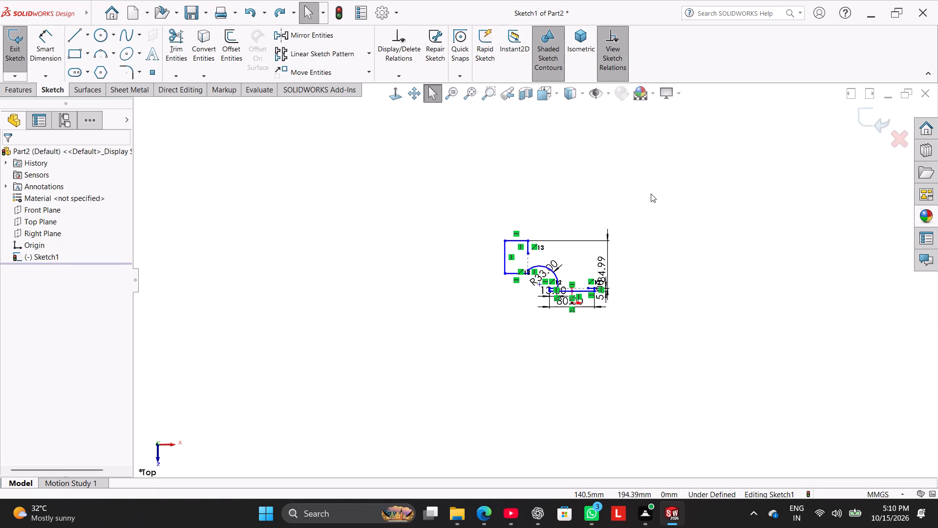
Set the vertical distance between the side flange's top line and the bottom flange's upper line to 75 mm.
{"action": "double_click", "coordinate": [601, 267]}
{"action": "type", "text": "75"}
{"action": "key", "text": "Return"}
{"action": "scroll", "coordinate": [118, 179], "scroll_direction": "up", "scroll_amount": 1}
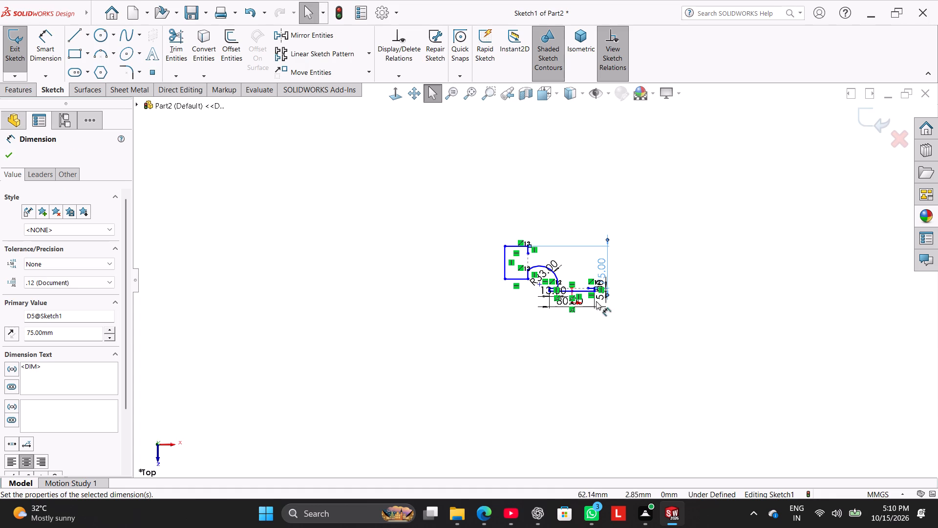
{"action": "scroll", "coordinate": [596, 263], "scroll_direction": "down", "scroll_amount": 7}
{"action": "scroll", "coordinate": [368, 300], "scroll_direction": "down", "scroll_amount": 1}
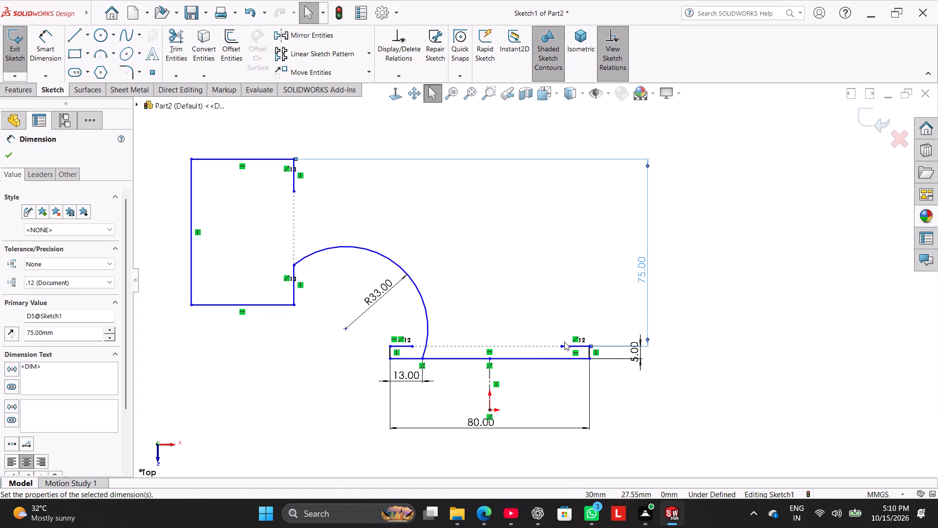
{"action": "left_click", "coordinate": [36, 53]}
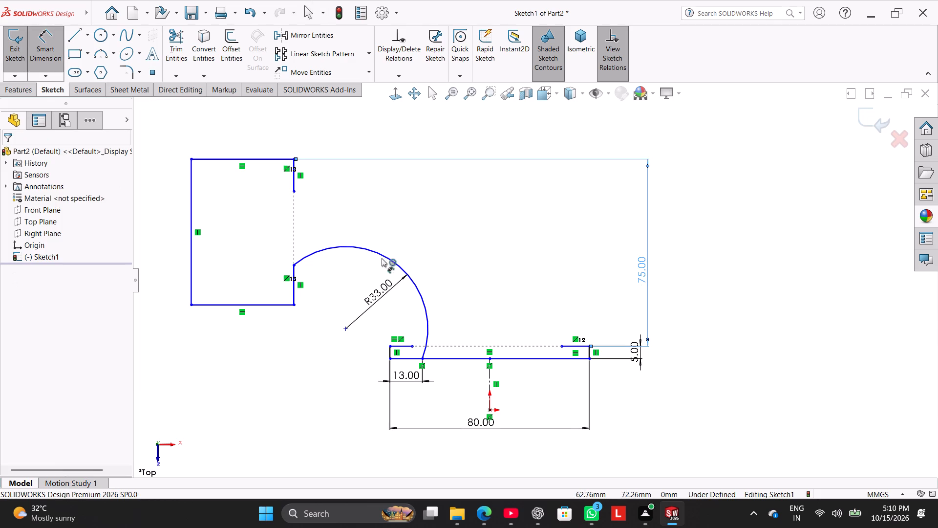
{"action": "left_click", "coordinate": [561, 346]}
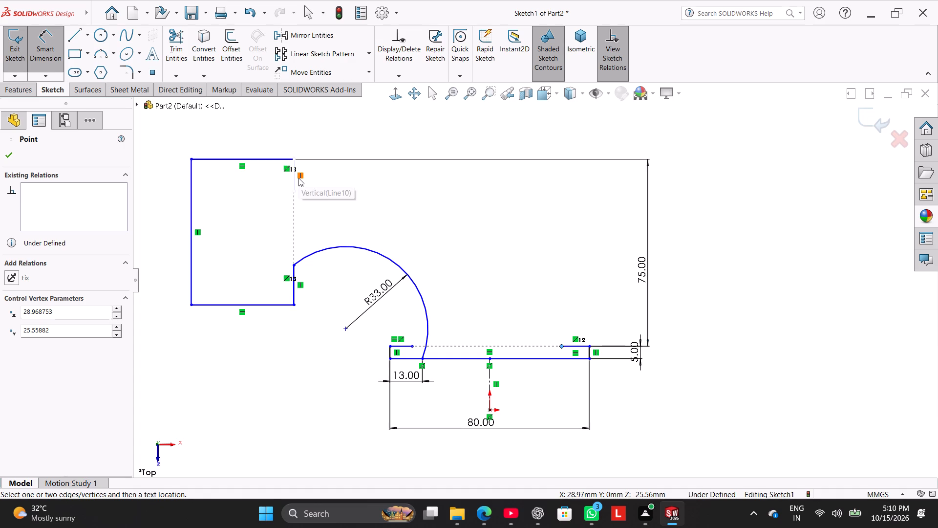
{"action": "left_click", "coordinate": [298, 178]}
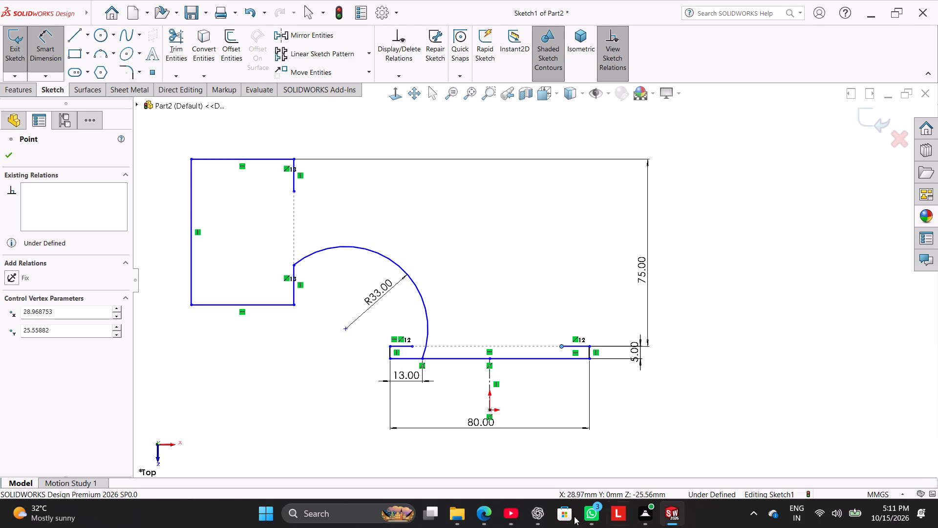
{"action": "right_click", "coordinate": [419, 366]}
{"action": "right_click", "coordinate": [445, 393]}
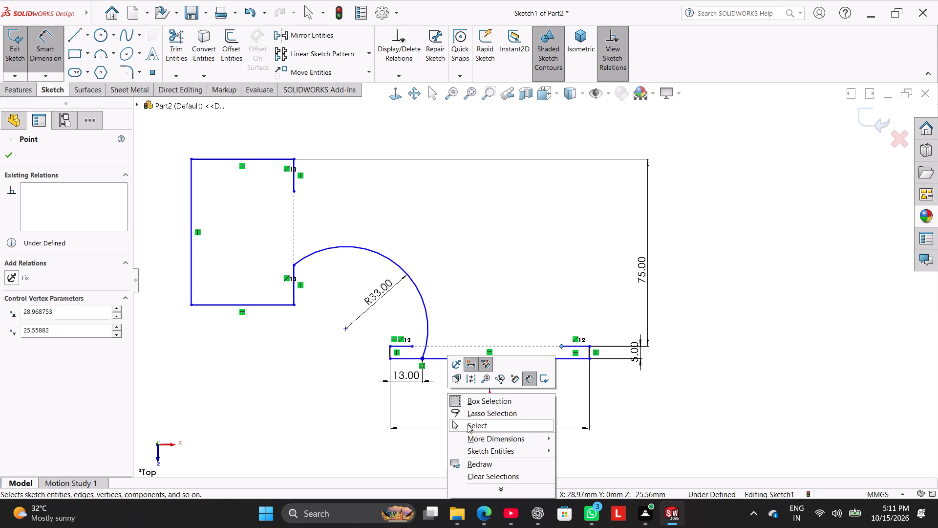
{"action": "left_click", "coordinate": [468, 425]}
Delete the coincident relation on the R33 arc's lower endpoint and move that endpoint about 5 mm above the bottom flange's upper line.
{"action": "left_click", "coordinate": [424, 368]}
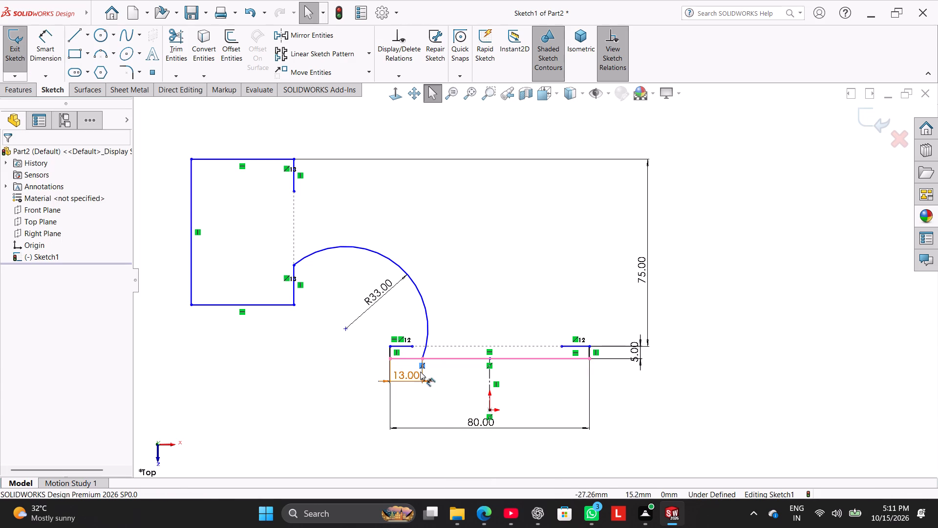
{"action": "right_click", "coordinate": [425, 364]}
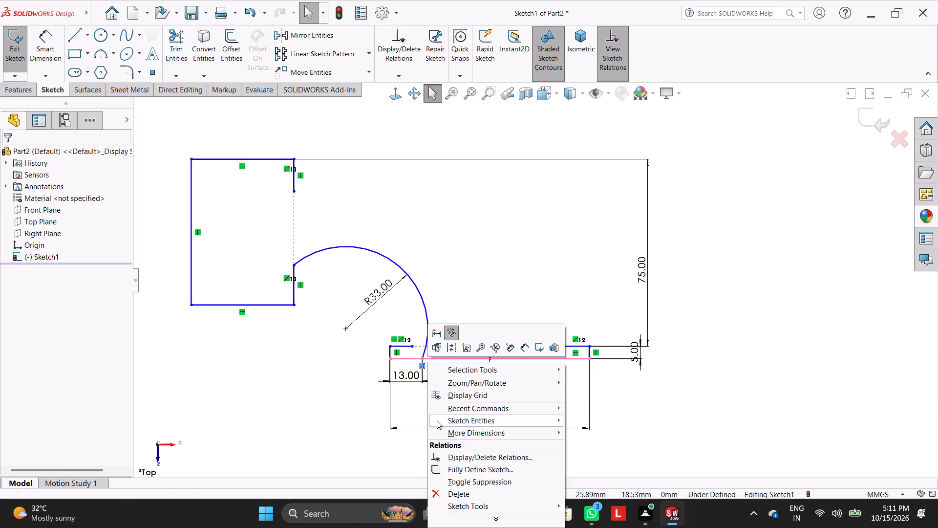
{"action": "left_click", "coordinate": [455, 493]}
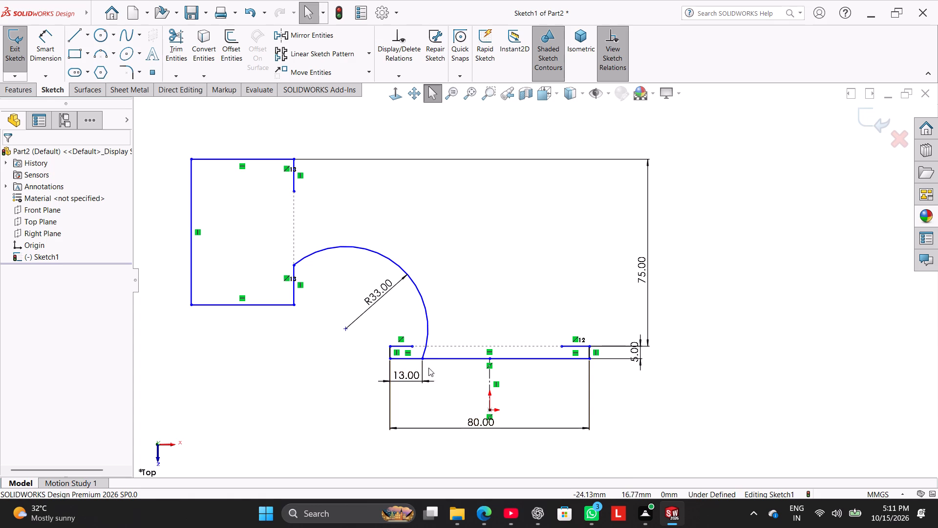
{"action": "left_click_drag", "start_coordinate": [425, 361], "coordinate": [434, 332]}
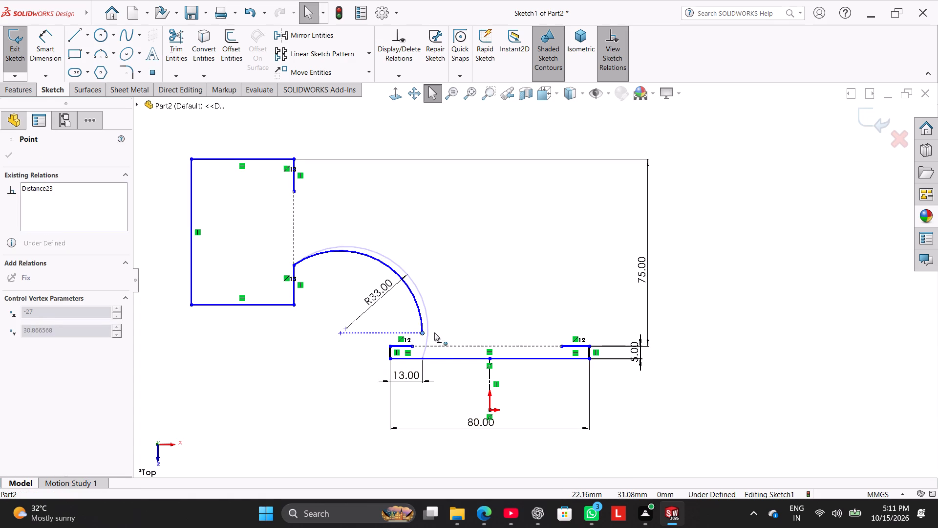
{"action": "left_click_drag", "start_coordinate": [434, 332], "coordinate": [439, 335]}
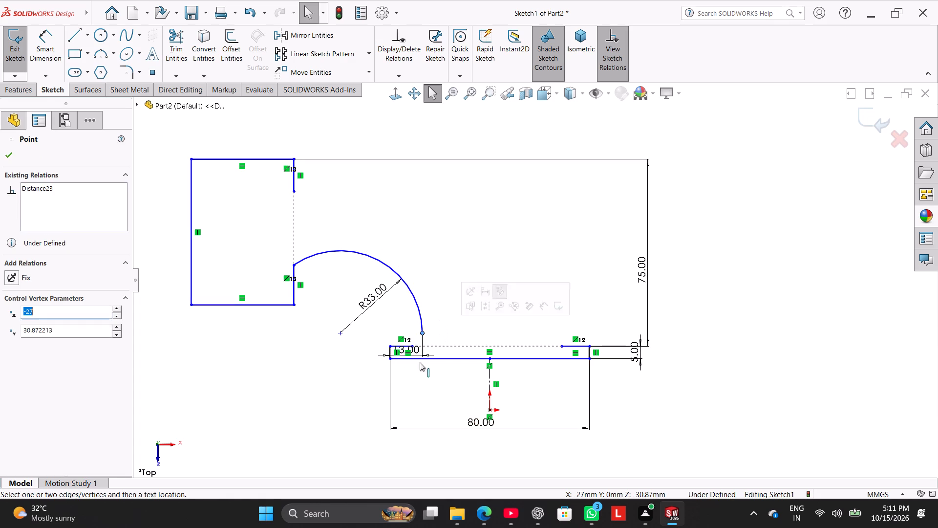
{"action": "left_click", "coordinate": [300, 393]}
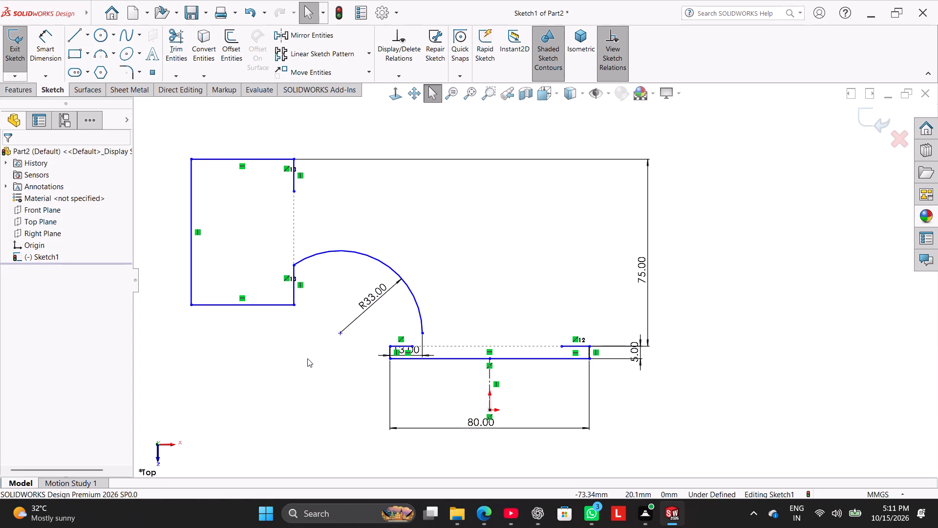
Move the arc's upper endpoint with the side flange's short vertical edge to about X -73.6, Y 53.7 mm.
{"action": "right_click", "coordinate": [294, 264]}
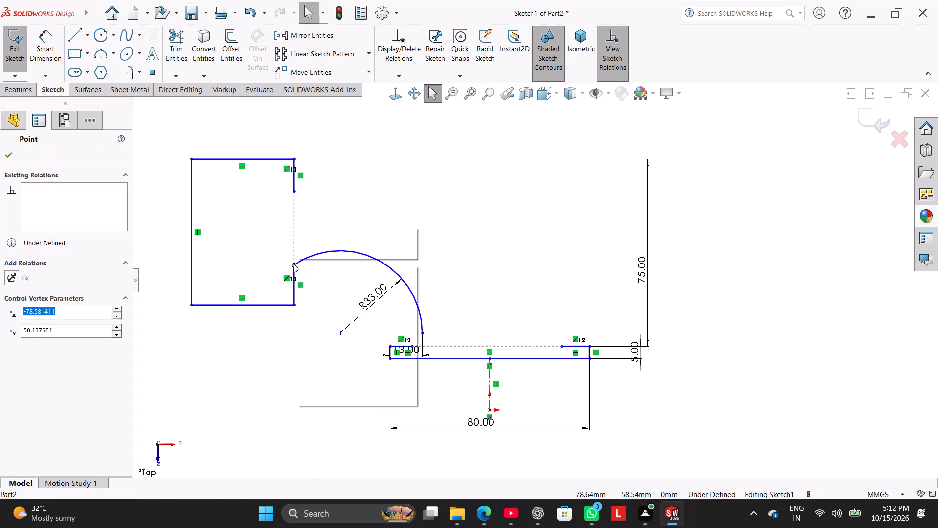
{"action": "left_click", "coordinate": [266, 334]}
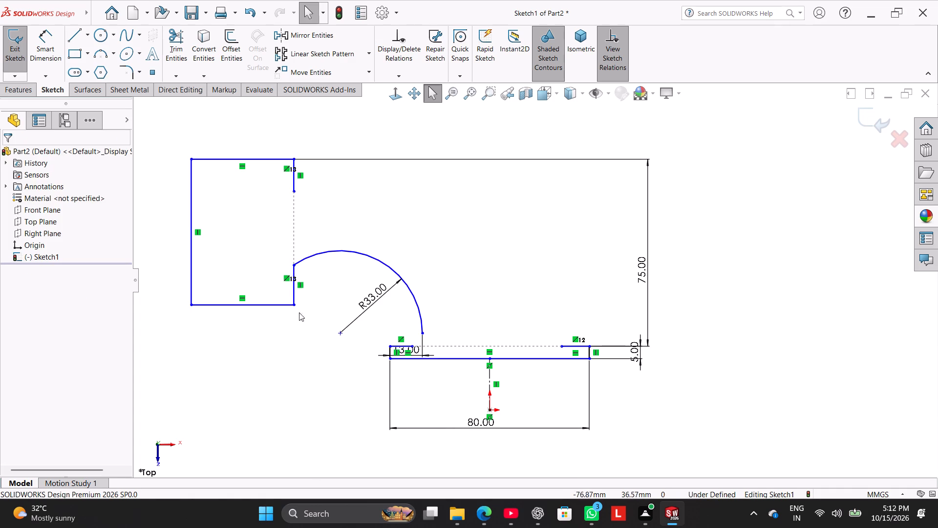
{"action": "left_click_drag", "start_coordinate": [294, 265], "coordinate": [294, 278]}
{"action": "left_click", "coordinate": [303, 310]}
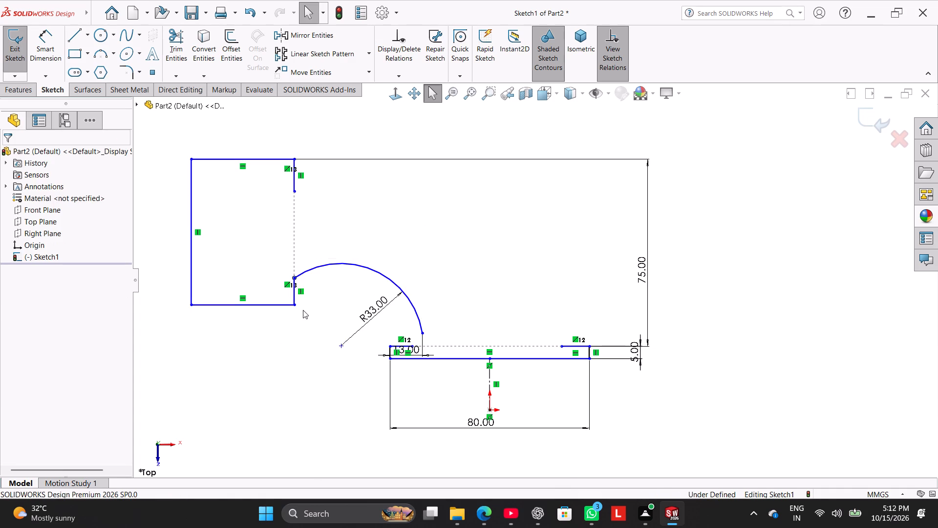
{"action": "scroll", "coordinate": [306, 291], "scroll_direction": "down", "scroll_amount": 2}
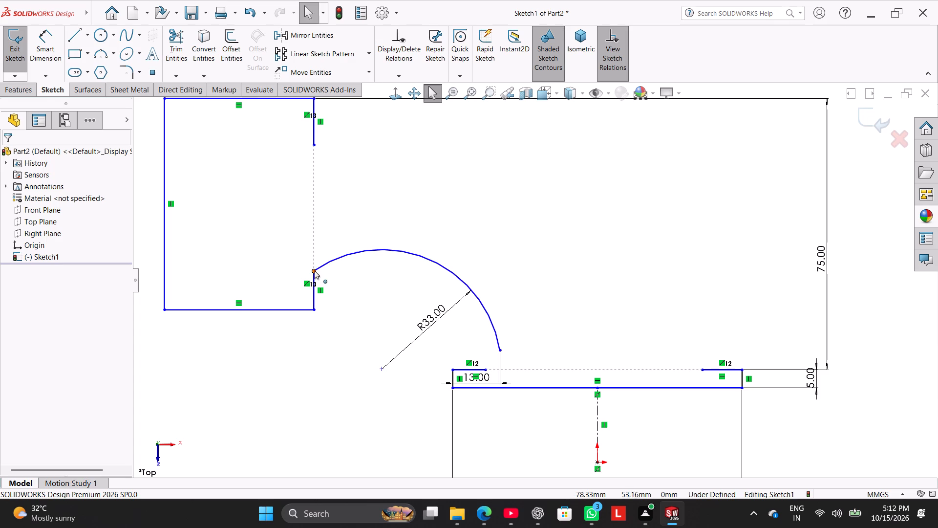
{"action": "left_click_drag", "start_coordinate": [314, 273], "coordinate": [331, 268]}
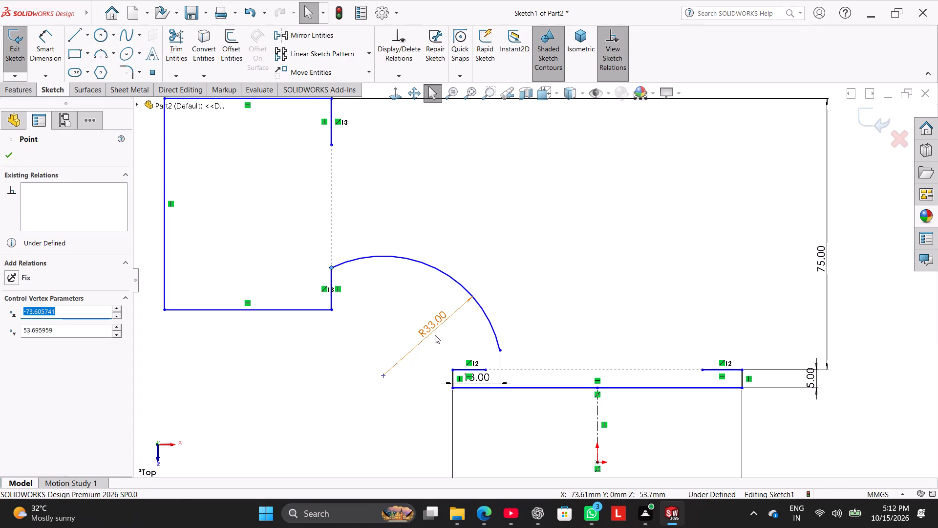
{"action": "left_click", "coordinate": [420, 295]}
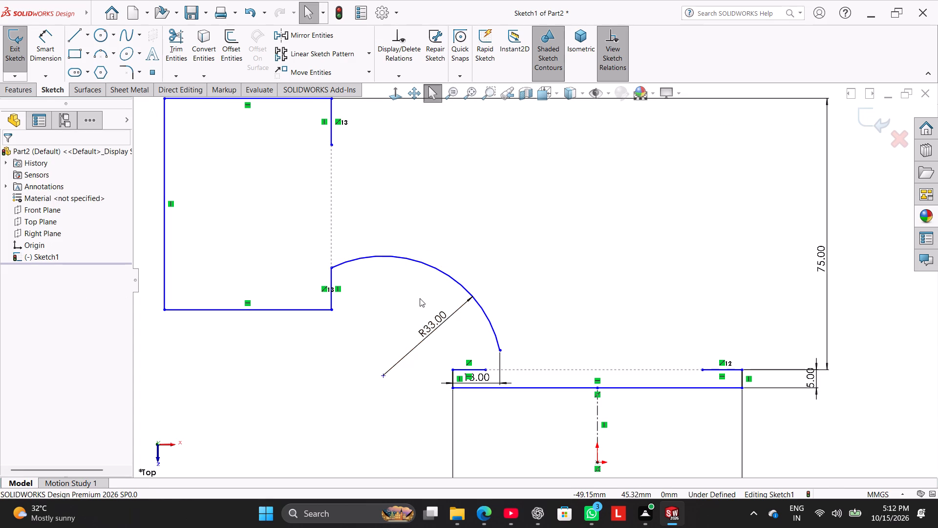
Delete the R33 arc between the two flanges together with its associated dimensions.
{"action": "right_click", "coordinate": [337, 268]}
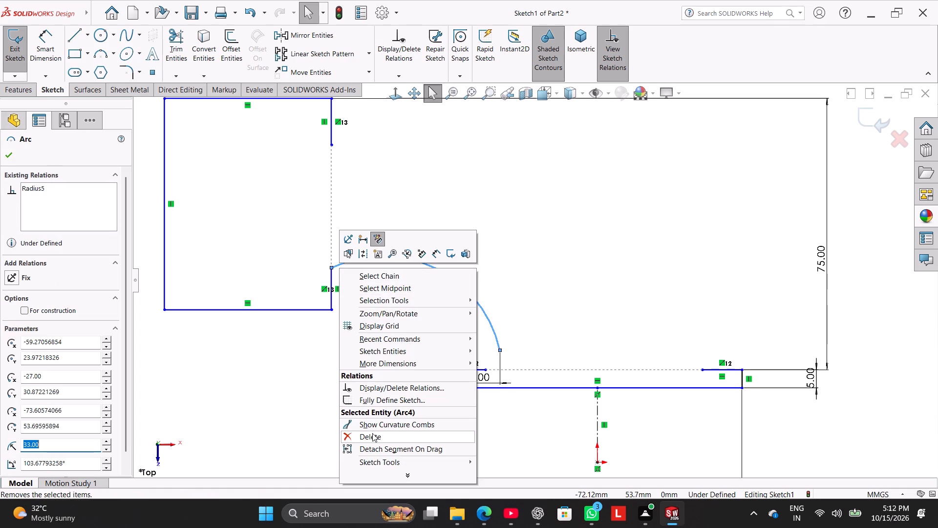
{"action": "left_click", "coordinate": [372, 433]}
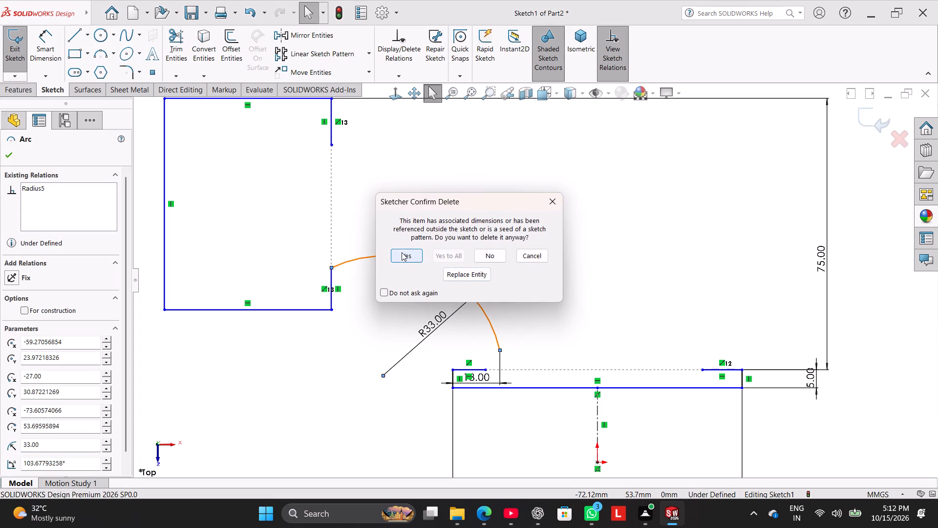
{"action": "left_click", "coordinate": [402, 252]}
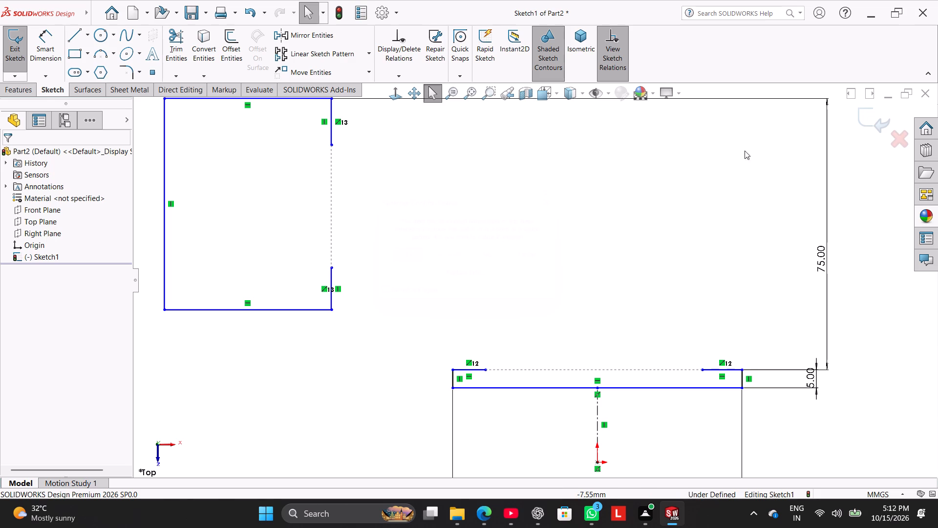
Draw a horizontal line about 12.6 mm long from the upper end of the side flange's lower short vertical edge toward the bottom flange.
{"action": "left_click", "coordinate": [77, 34]}
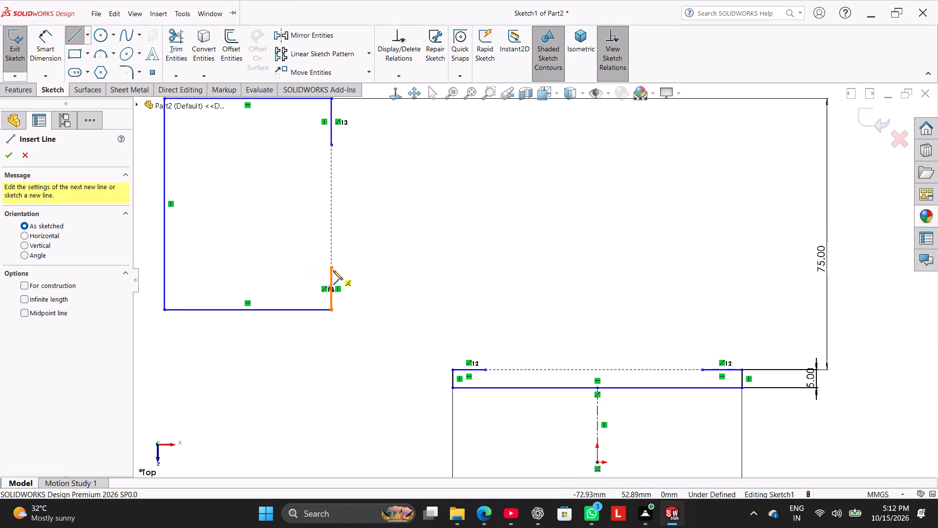
{"action": "left_click", "coordinate": [333, 270]}
{"action": "left_click", "coordinate": [377, 265]}
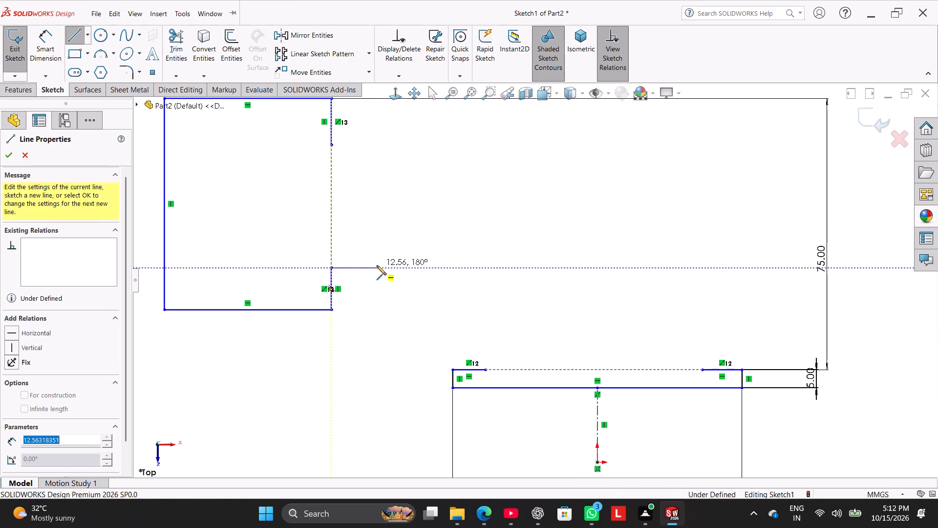
{"action": "right_click", "coordinate": [387, 230]}
{"action": "left_click", "coordinate": [404, 237]}
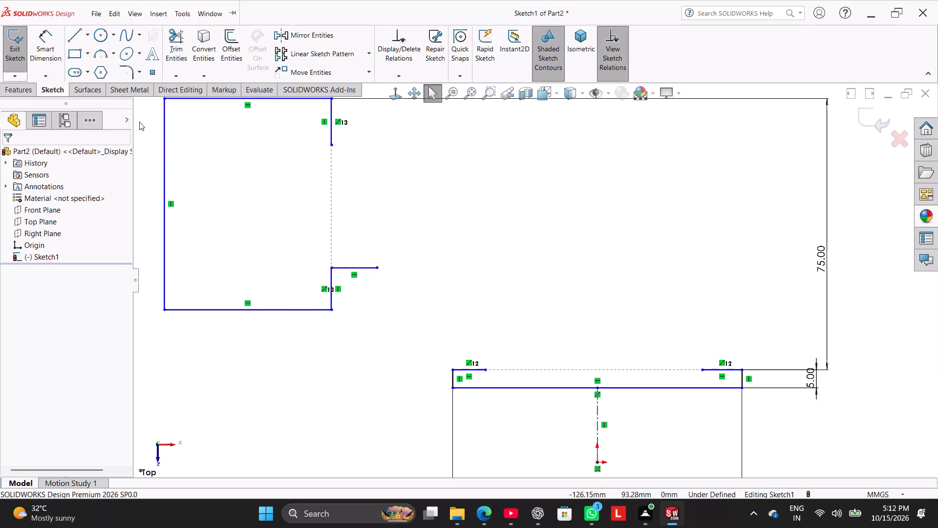
Draw a vertical line about 16 mm long upward from the bottom flange's lower line, near the flange's left end.
{"action": "left_click", "coordinate": [77, 38]}
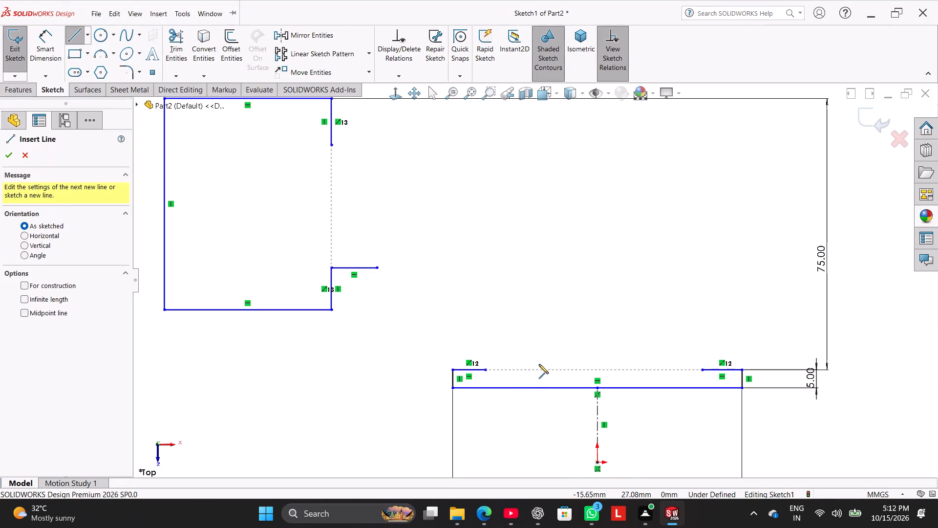
{"action": "left_click", "coordinate": [514, 386]}
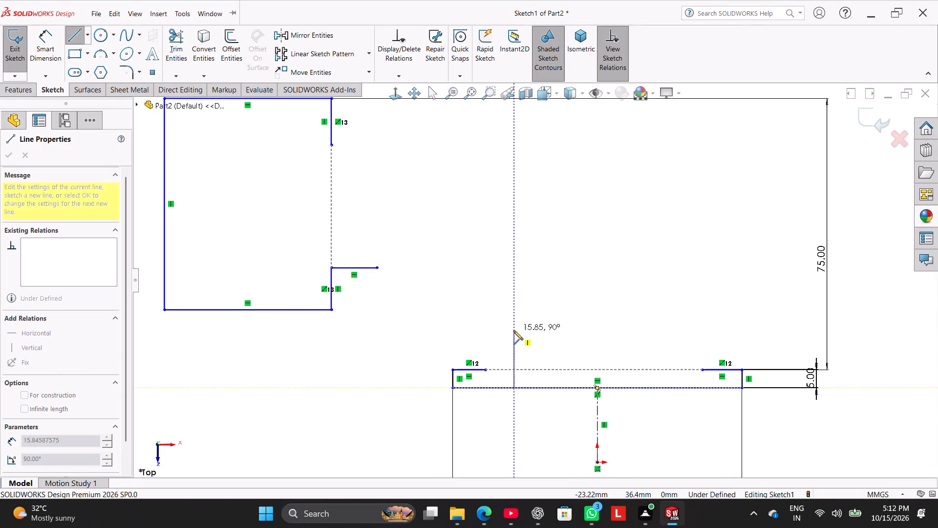
{"action": "left_click", "coordinate": [513, 330]}
{"action": "right_click", "coordinate": [531, 322]}
{"action": "left_click", "coordinate": [544, 329]}
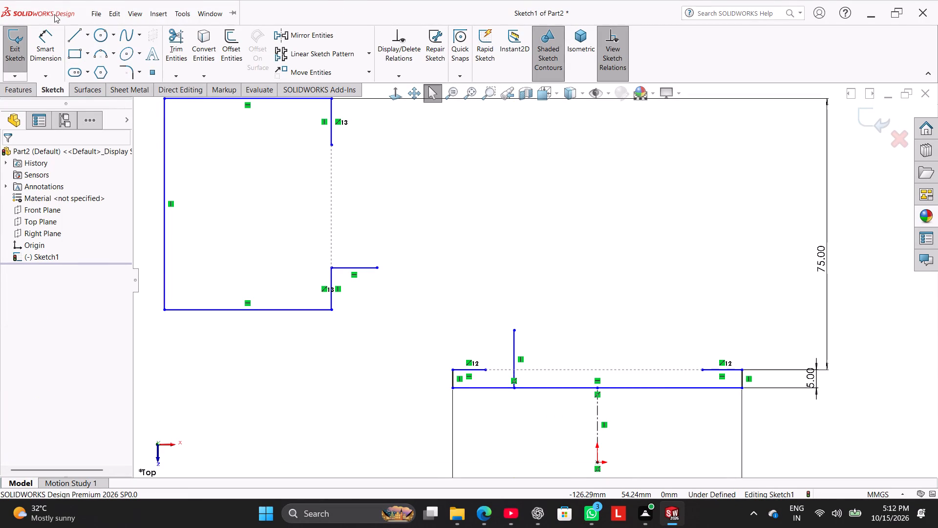
Dimension the new vertical line's lower endpoint 13 mm from the bottom flange's left edge.
{"action": "left_click_drag", "start_coordinate": [62, 41], "coordinate": [60, 47]}
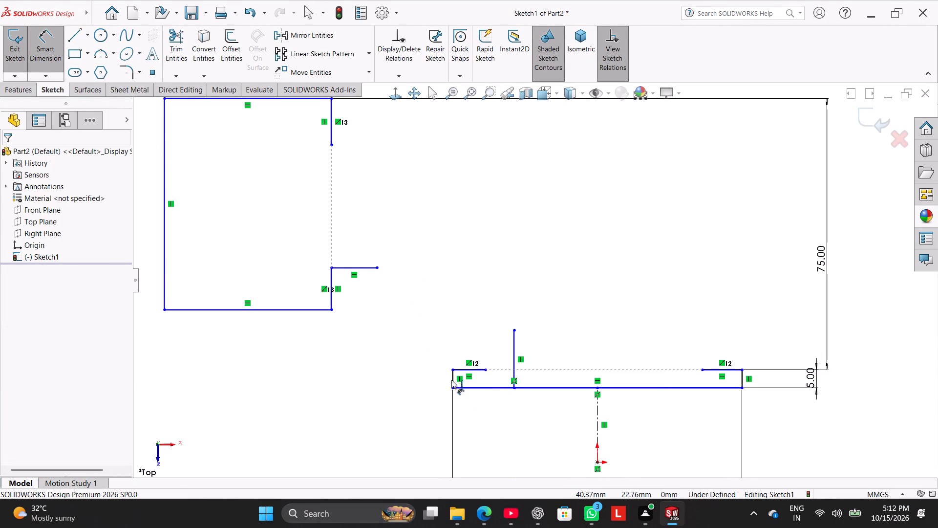
{"action": "left_click", "coordinate": [453, 383]}
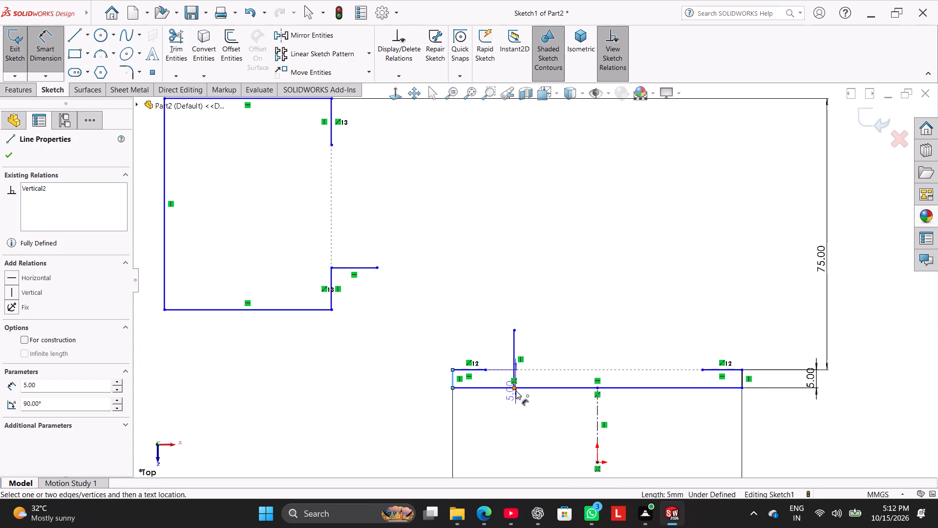
{"action": "left_click", "coordinate": [516, 391]}
{"action": "left_click", "coordinate": [487, 410]}
{"action": "type", "text": "13"}
{"action": "key", "text": "Return"}
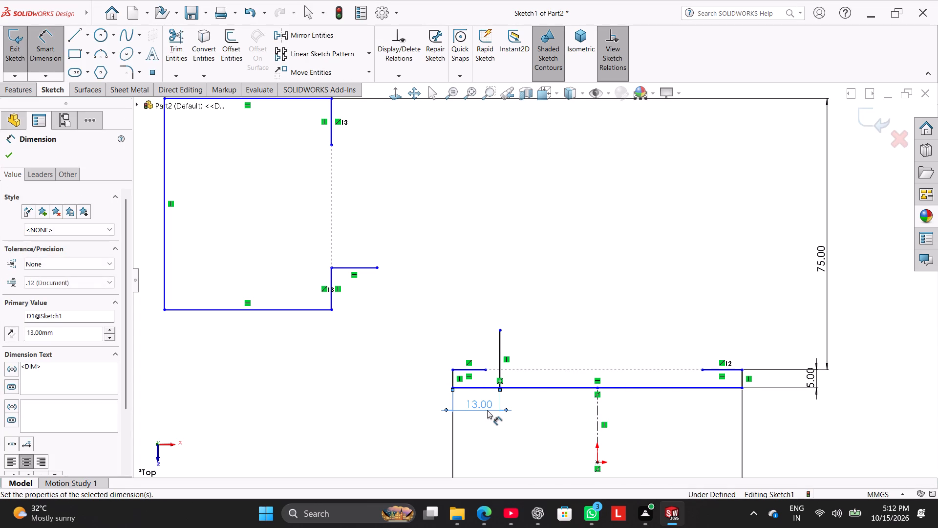
{"action": "right_click", "coordinate": [592, 316]}
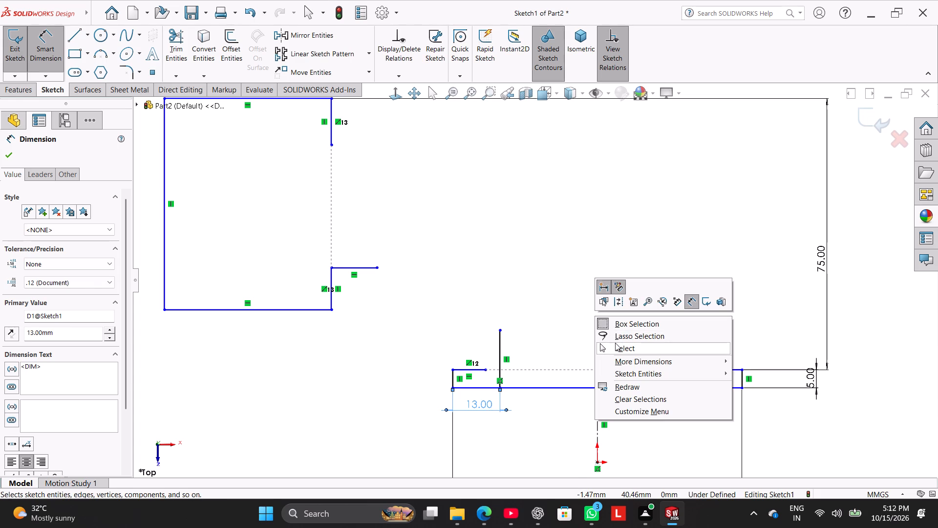
{"action": "left_click", "coordinate": [617, 345]}
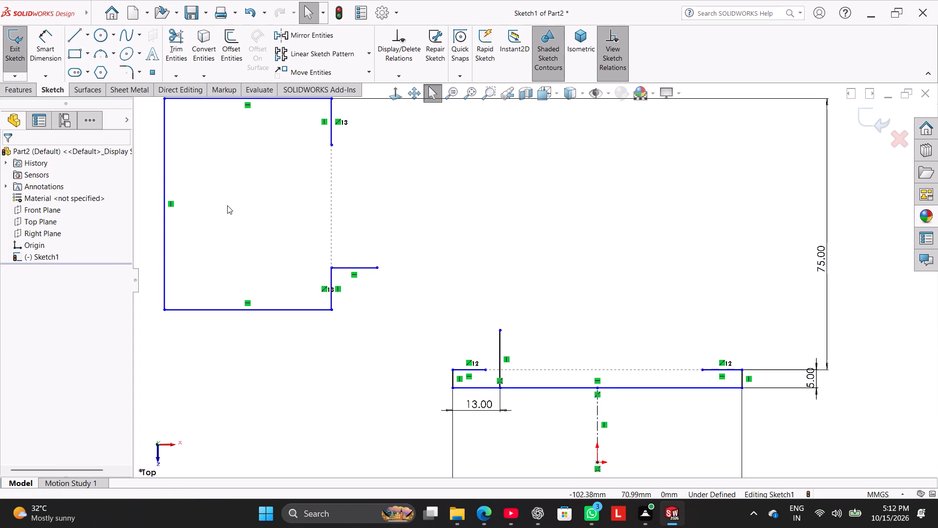
Draw an upward-bulging three-point arc from the horizontal line's free end to the top of the new vertical line.
{"action": "left_click", "coordinate": [107, 53]}
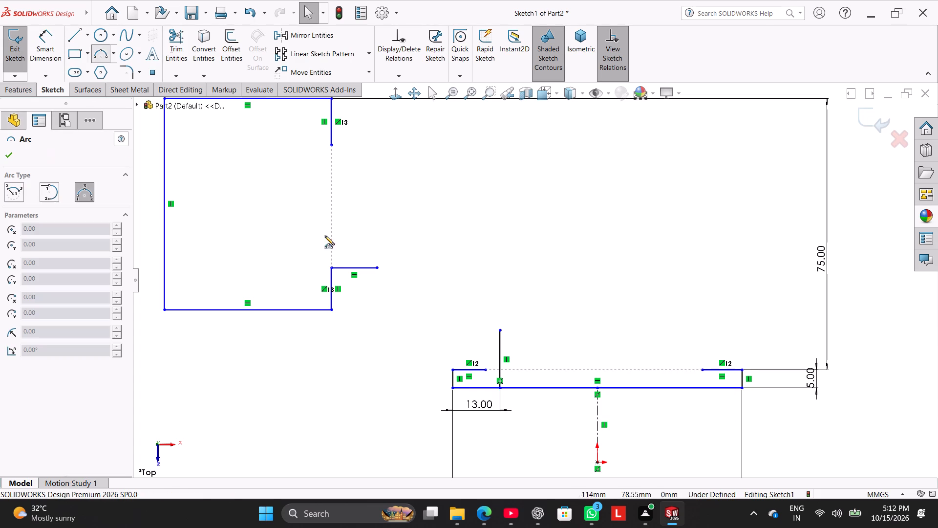
{"action": "left_click", "coordinate": [378, 268]}
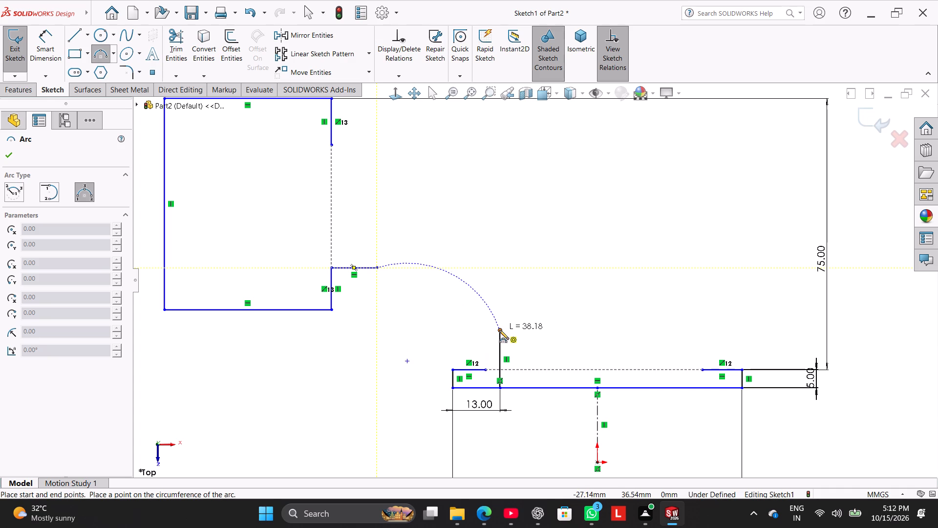
{"action": "left_click", "coordinate": [499, 330]}
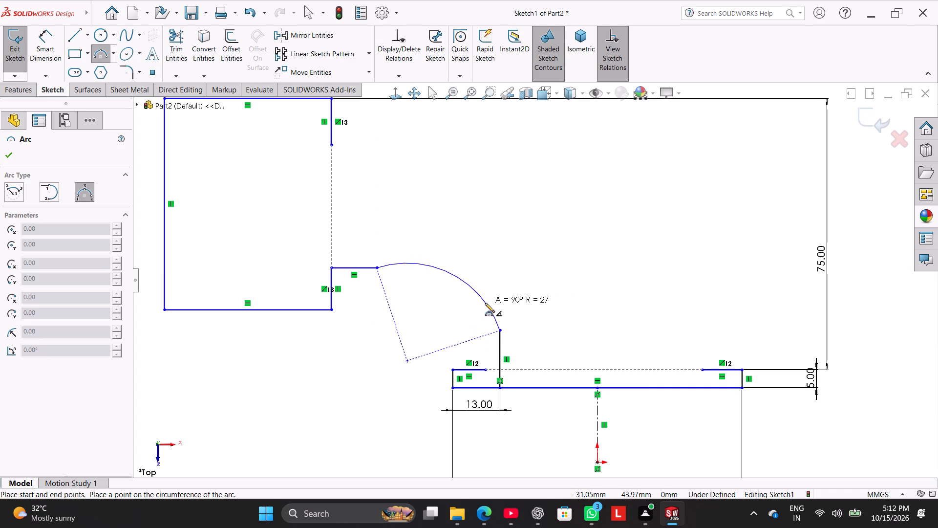
{"action": "left_click", "coordinate": [498, 329]}
{"action": "right_click", "coordinate": [366, 375]}
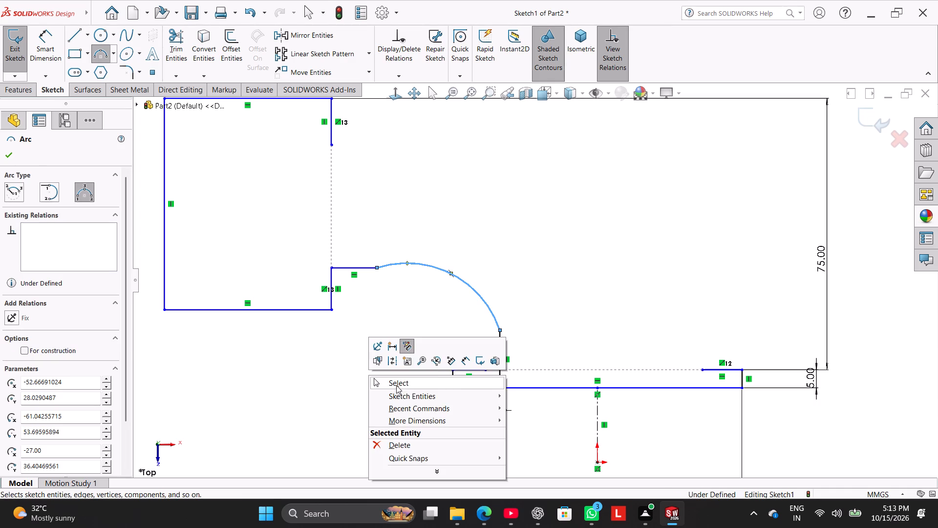
{"action": "left_click", "coordinate": [396, 385]}
Move the arc's lower endpoint down to just above the bottom flange's upper line and its upper endpoint to roughly above the arc centre.
{"action": "left_click_drag", "start_coordinate": [500, 331], "coordinate": [500, 345]}
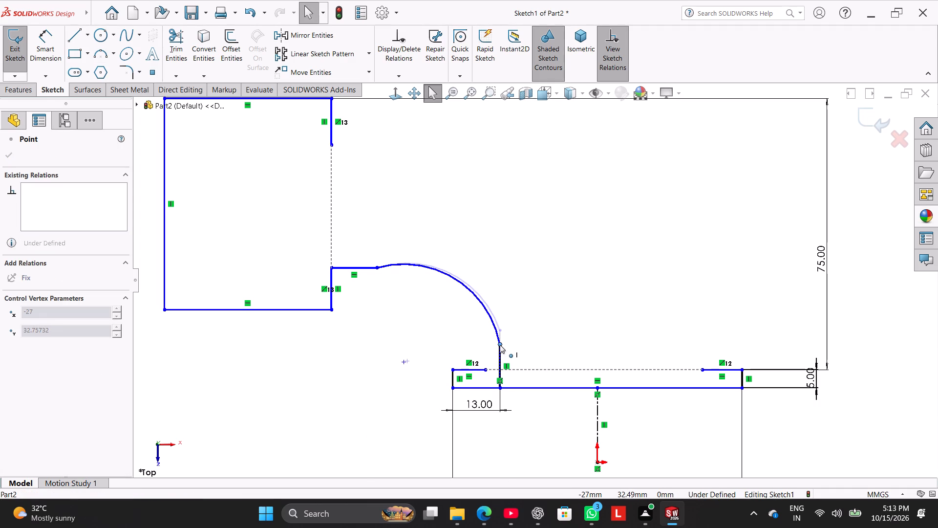
{"action": "left_click_drag", "start_coordinate": [500, 345], "coordinate": [500, 362]}
{"action": "left_click", "coordinate": [397, 349]}
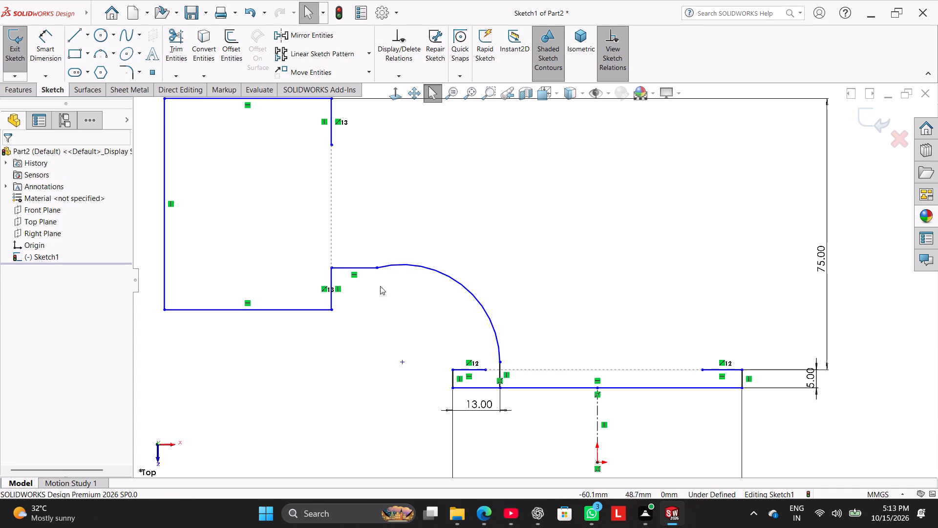
{"action": "left_click_drag", "start_coordinate": [376, 268], "coordinate": [405, 272]}
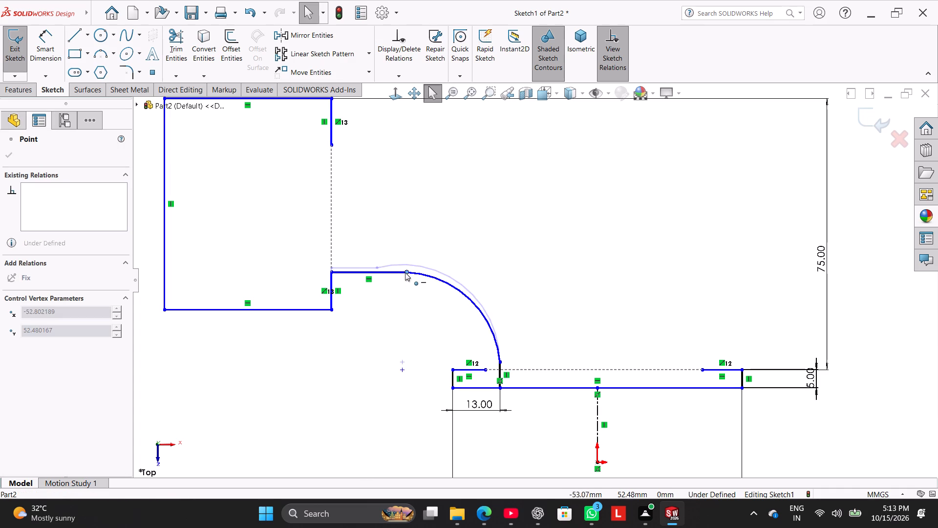
{"action": "left_click_drag", "start_coordinate": [405, 272], "coordinate": [404, 277]}
{"action": "left_click", "coordinate": [354, 349]}
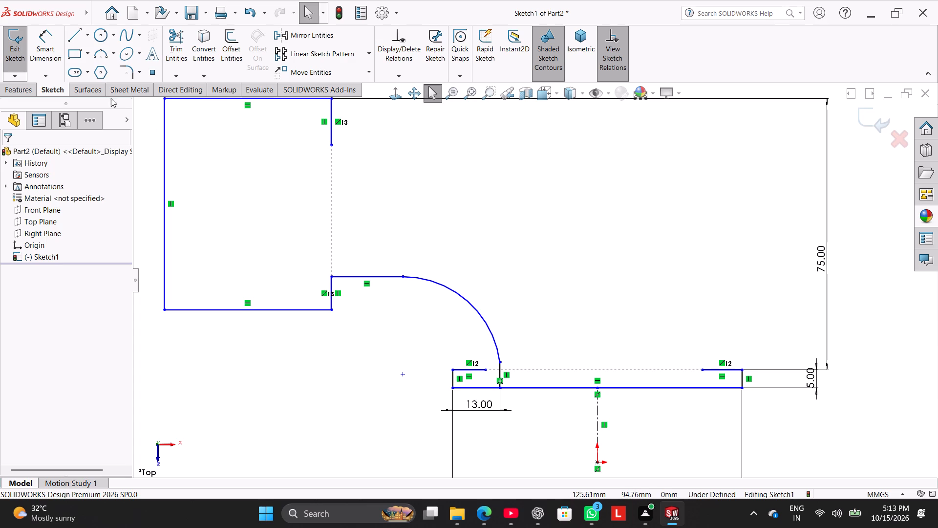
Dimension the connecting arc's radius as 33 mm.
{"action": "left_click", "coordinate": [52, 40]}
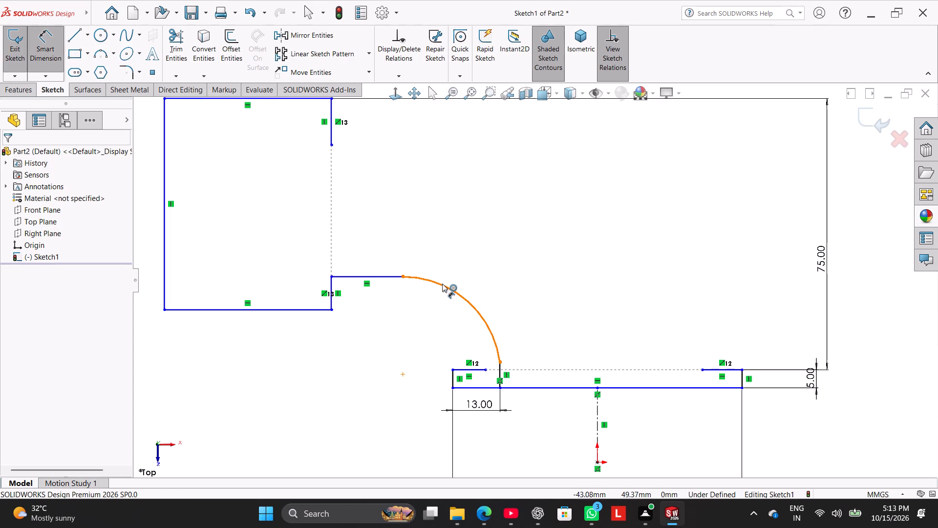
{"action": "left_click", "coordinate": [442, 284]}
{"action": "left_click", "coordinate": [426, 335]}
{"action": "type", "text": "33"}
{"action": "key", "text": "Return"}
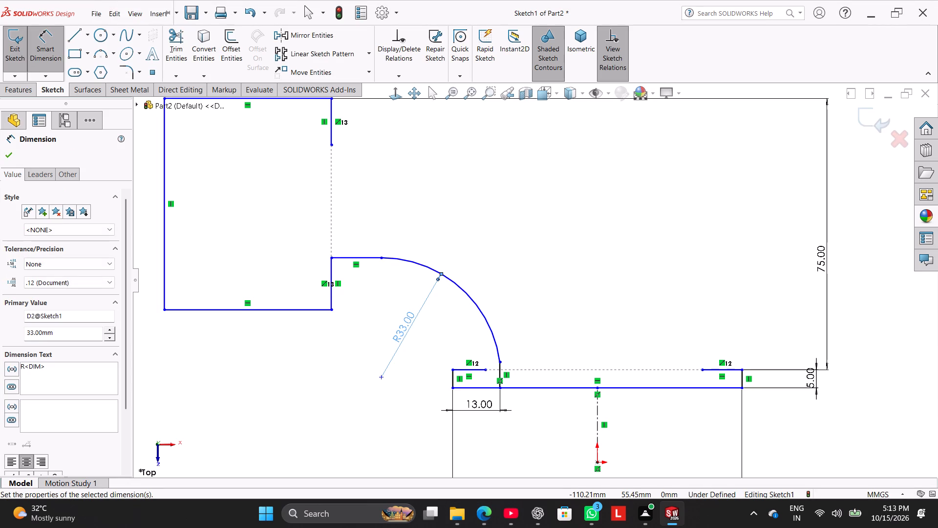
{"action": "right_click", "coordinate": [548, 284]}
{"action": "left_click", "coordinate": [588, 319]}
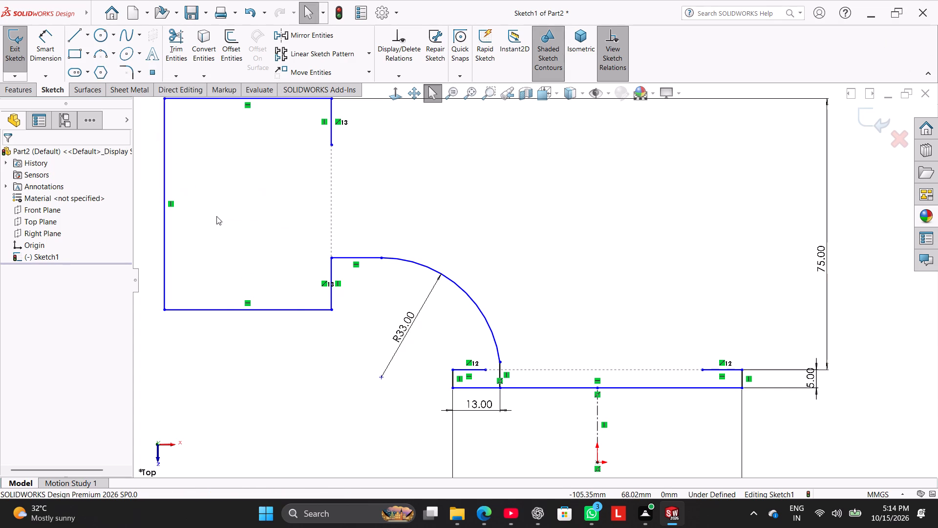
Dimension the side flange's bottom horizontal edge as 5 mm.
{"action": "scroll", "coordinate": [243, 219], "scroll_direction": "up", "scroll_amount": 2}
{"action": "left_click_drag", "start_coordinate": [42, 44], "coordinate": [48, 52]}
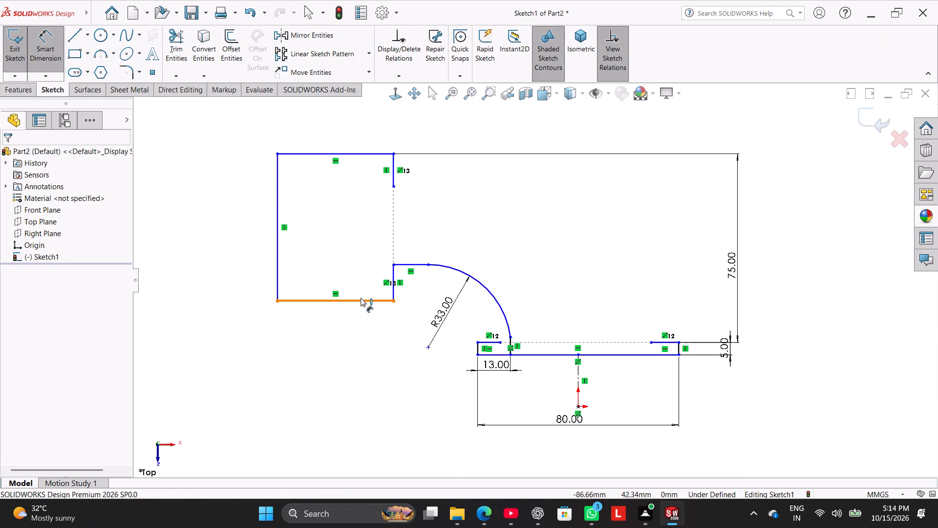
{"action": "left_click_drag", "start_coordinate": [364, 301], "coordinate": [366, 312]}
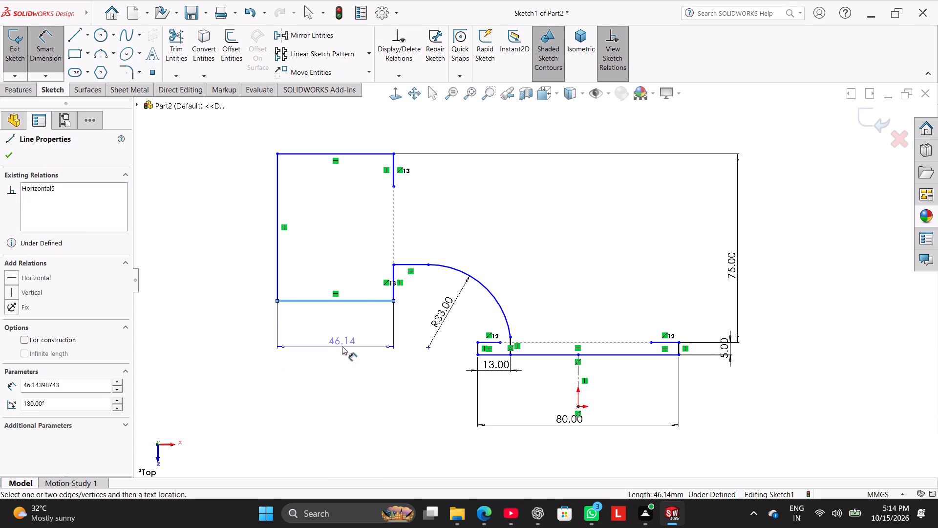
{"action": "left_click", "coordinate": [342, 346]}
{"action": "key", "text": "5"}
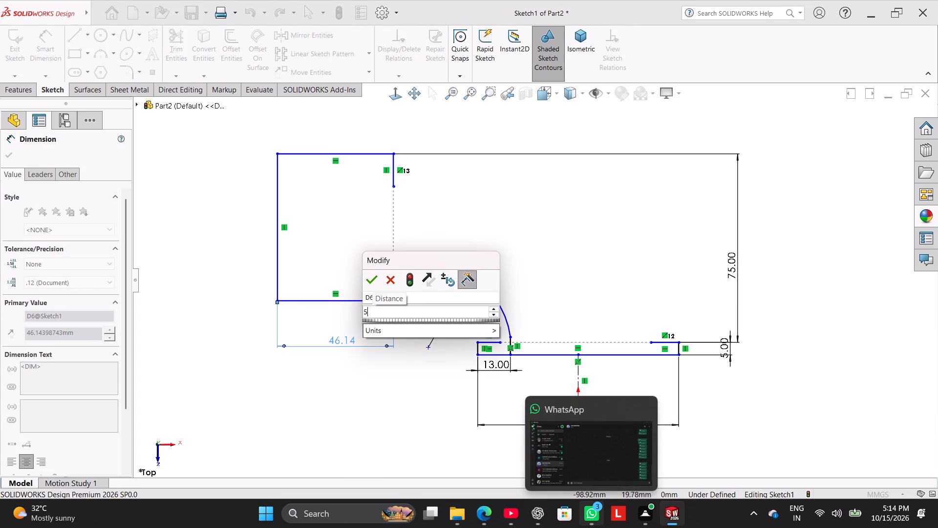
{"action": "key", "text": "Return"}
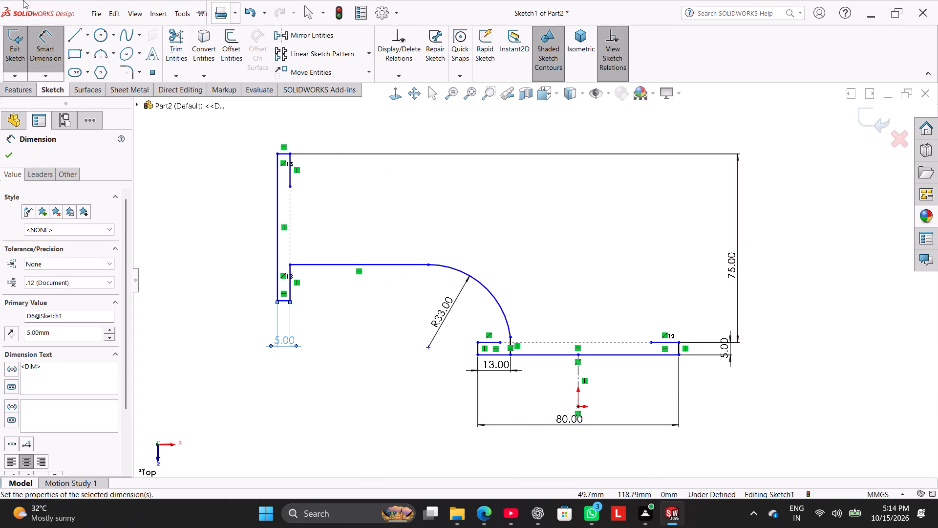
{"action": "scroll", "coordinate": [287, 264], "scroll_direction": "down", "scroll_amount": 3}
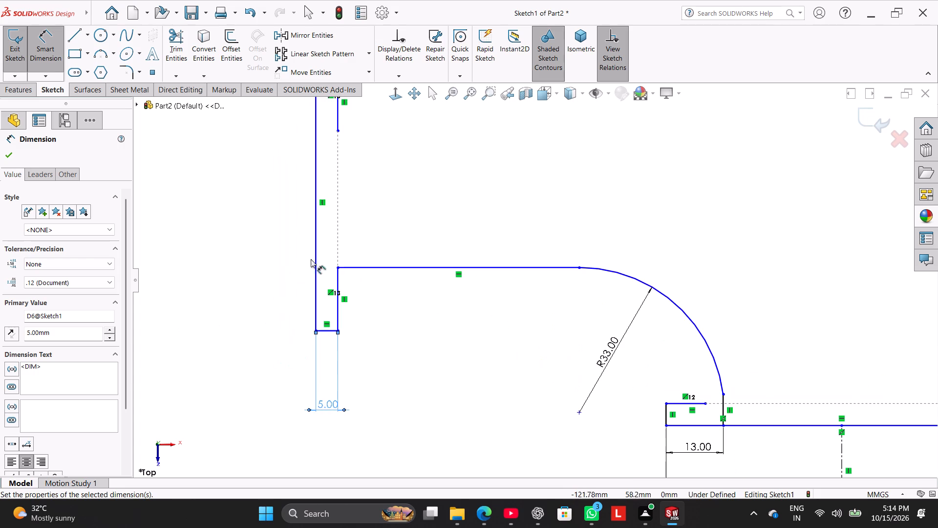
{"action": "right_click", "coordinate": [269, 203]}
{"action": "left_click_drag", "start_coordinate": [290, 238], "coordinate": [282, 251]}
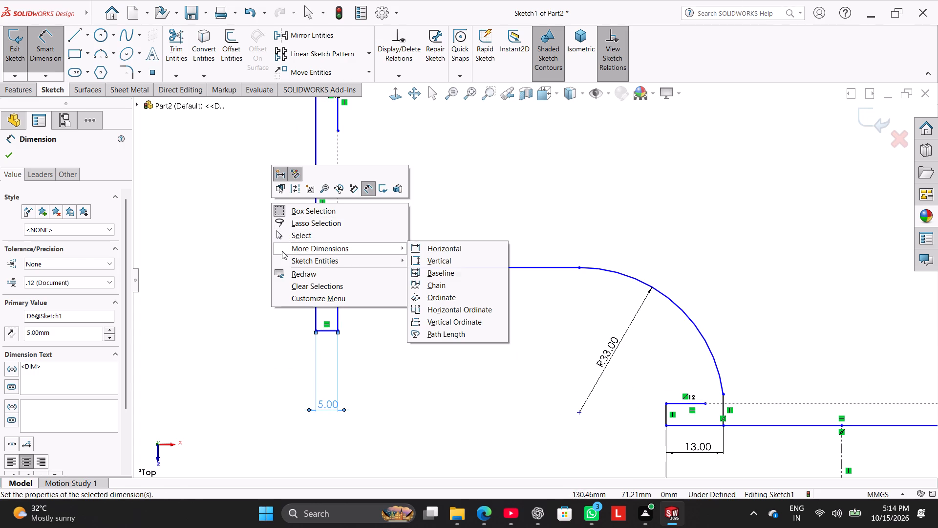
{"action": "left_click_drag", "start_coordinate": [291, 239], "coordinate": [292, 234]}
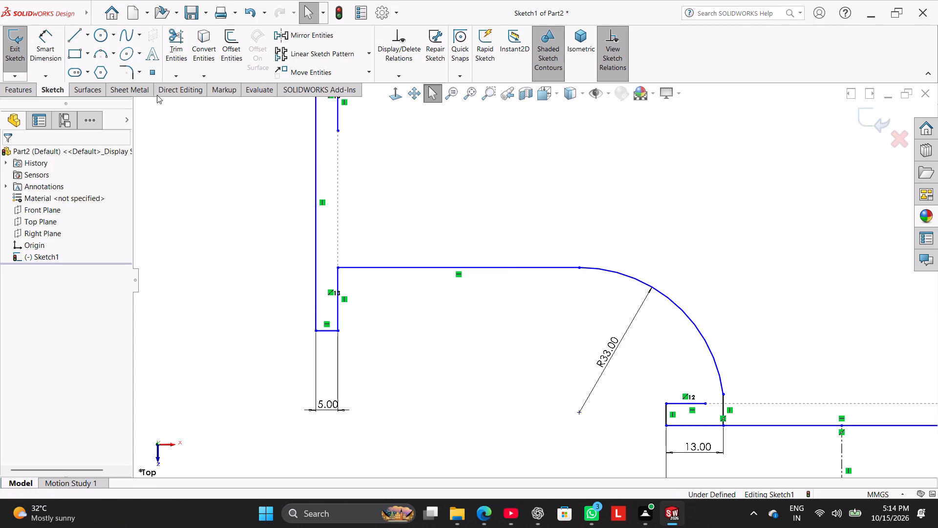
Power-trim away the side flange's lower short vertical edge, between the horizontal line and the flange's bottom edge.
{"action": "left_click_drag", "start_coordinate": [167, 58], "coordinate": [175, 68]}
{"action": "left_click_drag", "start_coordinate": [364, 348], "coordinate": [339, 308]}
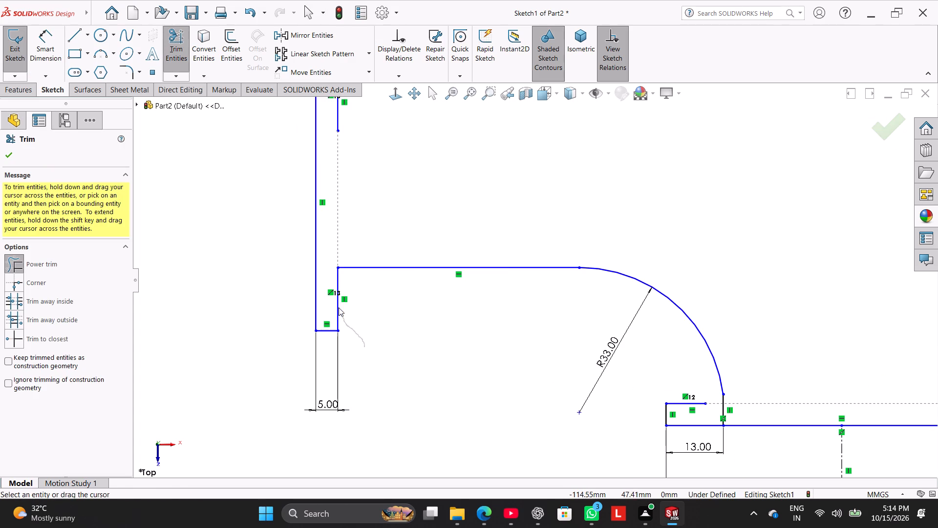
{"action": "left_click_drag", "start_coordinate": [339, 308], "coordinate": [332, 229]}
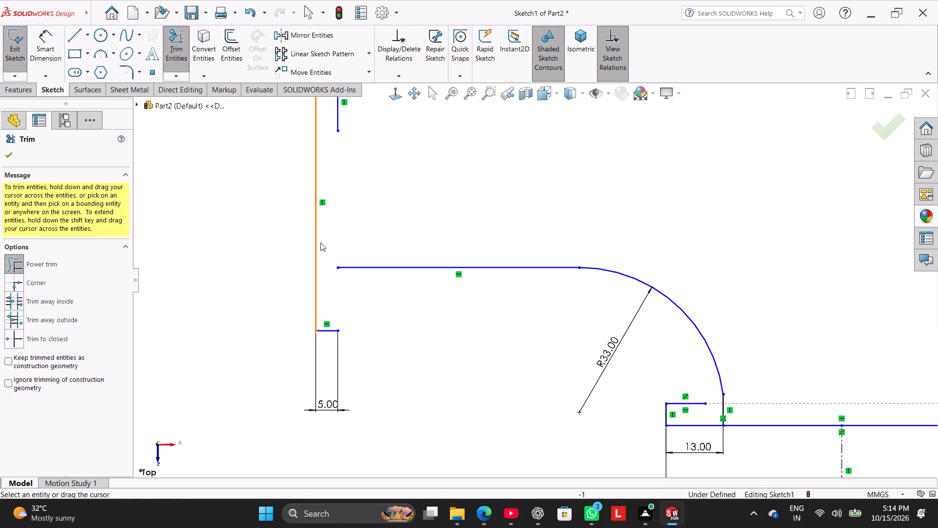
Extend the horizontal line's left end with Power trim until it meets the side flange's long outer vertical line.
{"action": "left_click_drag", "start_coordinate": [337, 265], "coordinate": [323, 265]}
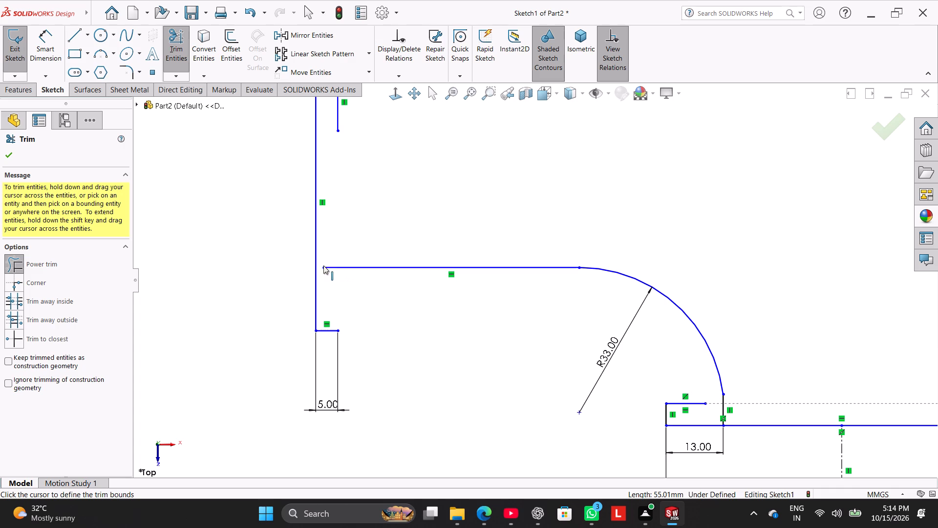
{"action": "left_click", "coordinate": [266, 288]}
{"action": "scroll", "coordinate": [317, 255], "scroll_direction": "down", "scroll_amount": 4}
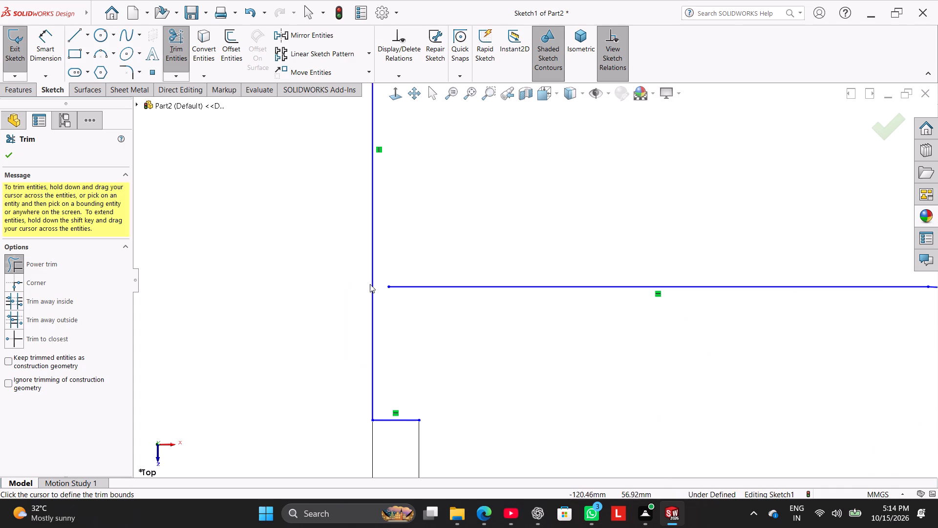
{"action": "left_click_drag", "start_coordinate": [388, 288], "coordinate": [400, 288]}
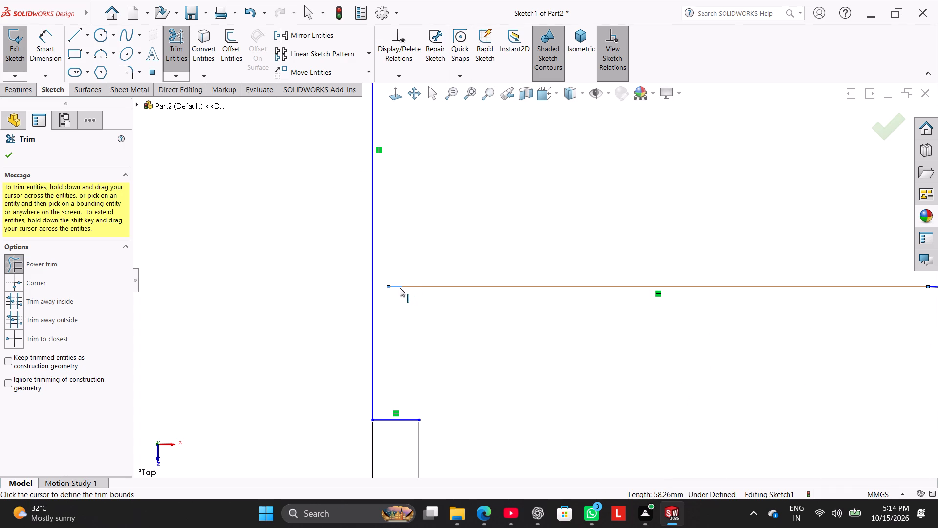
{"action": "left_click_drag", "start_coordinate": [400, 288], "coordinate": [394, 287]}
{"action": "left_click_drag", "start_coordinate": [393, 288], "coordinate": [418, 286]}
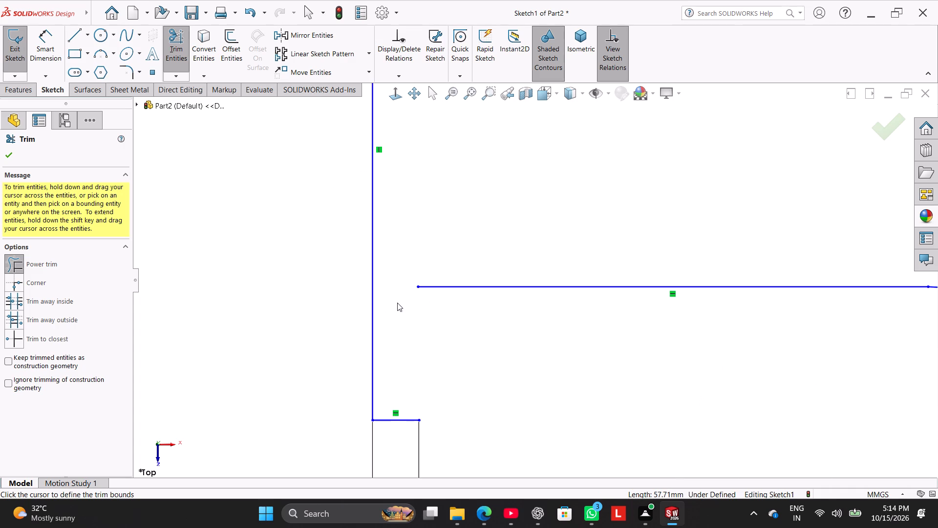
{"action": "left_click", "coordinate": [396, 304]}
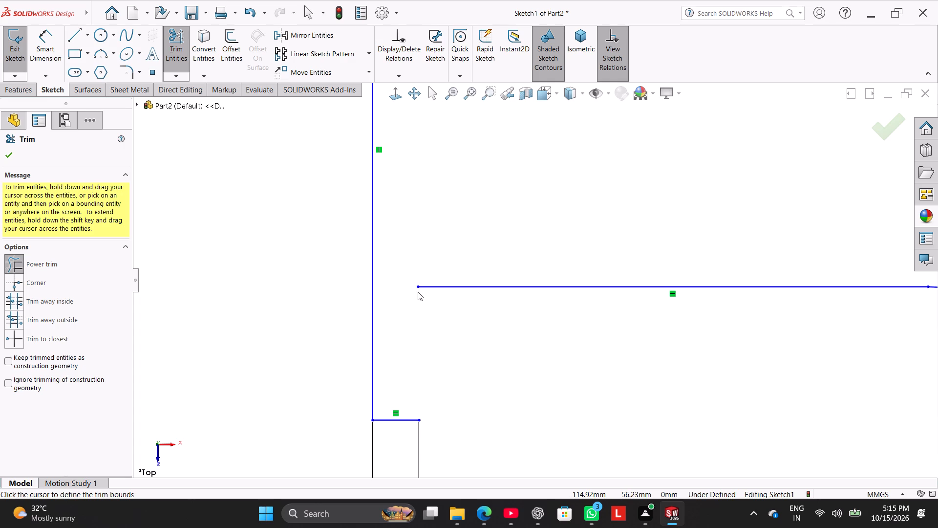
{"action": "left_click_drag", "start_coordinate": [418, 288], "coordinate": [375, 288]}
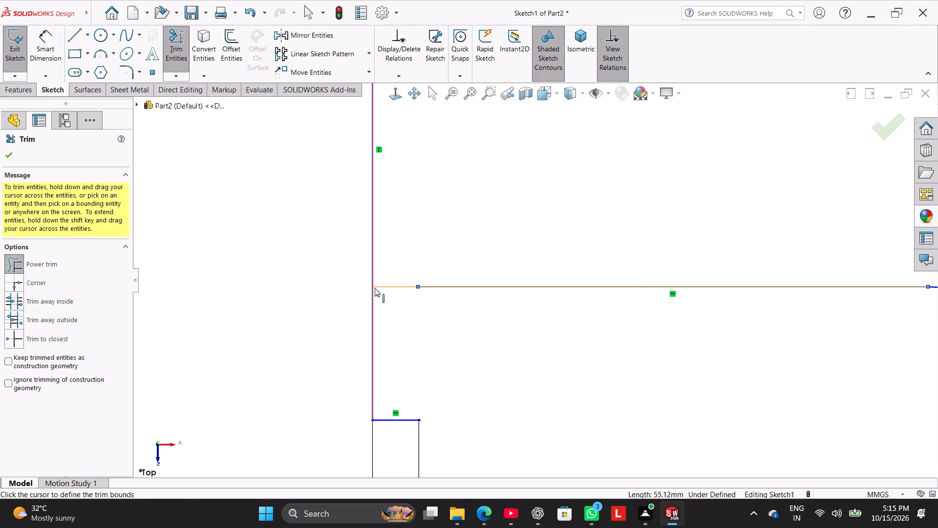
{"action": "left_click_drag", "start_coordinate": [375, 288], "coordinate": [374, 288]}
{"action": "left_click", "coordinate": [341, 308]}
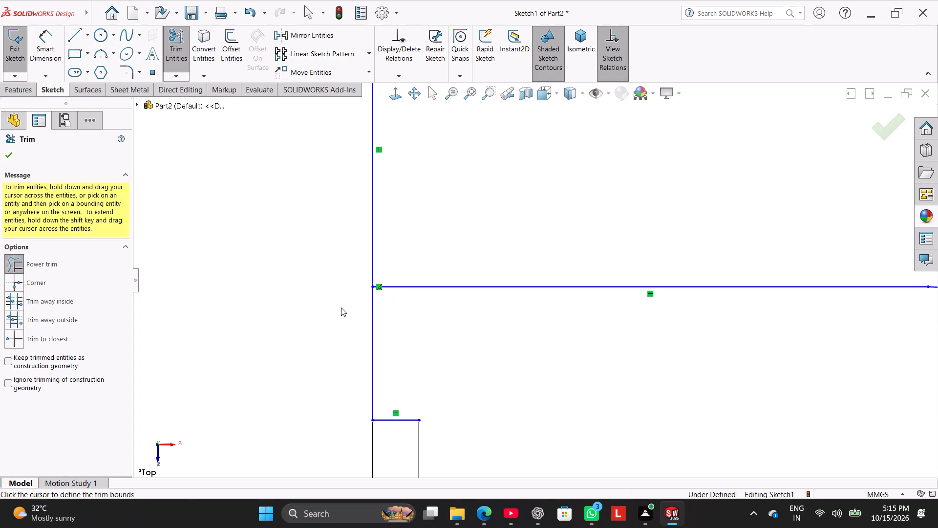
Dimension the distance from the side flange's bottom edge up to the horizontal line's left endpoint as 13 mm.
{"action": "scroll", "coordinate": [517, 315], "scroll_direction": "up", "scroll_amount": 5}
{"action": "left_click_drag", "start_coordinate": [45, 55], "coordinate": [44, 56]}
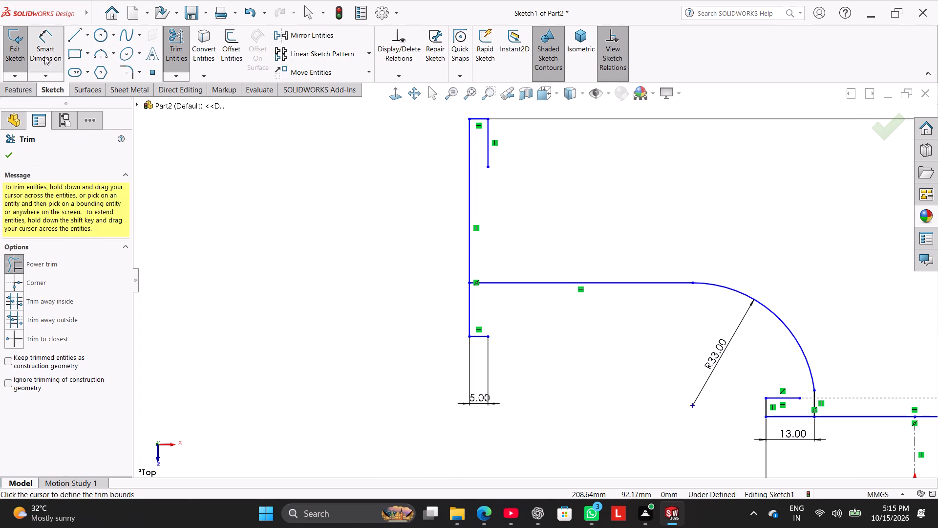
{"action": "left_click_drag", "start_coordinate": [44, 56], "coordinate": [54, 68]}
{"action": "left_click", "coordinate": [477, 337]}
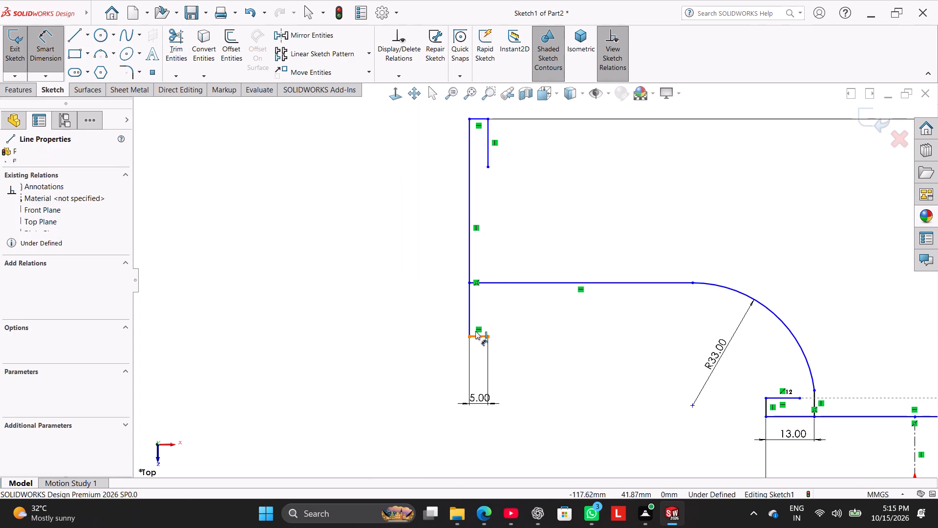
{"action": "left_click", "coordinate": [467, 285]}
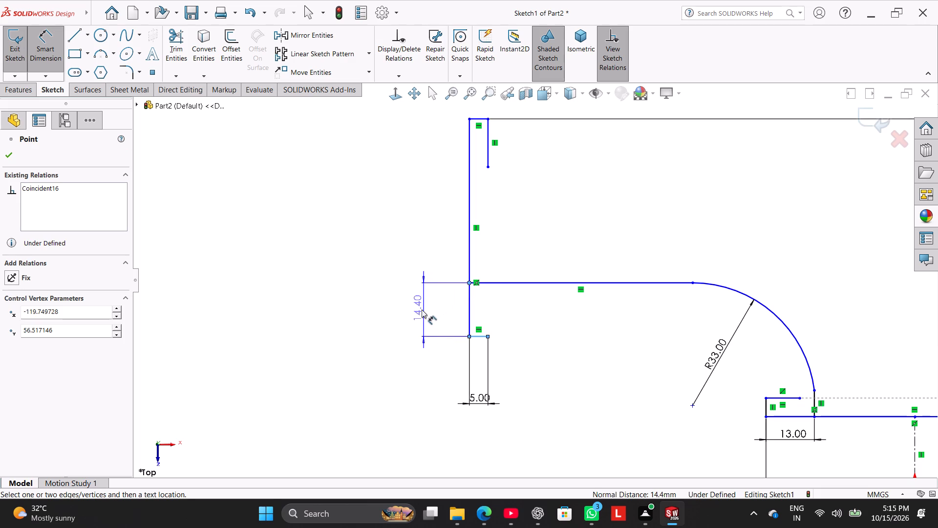
{"action": "left_click", "coordinate": [418, 314]}
{"action": "key", "text": "1"}
{"action": "key", "text": "3"}
{"action": "key", "text": "Return"}
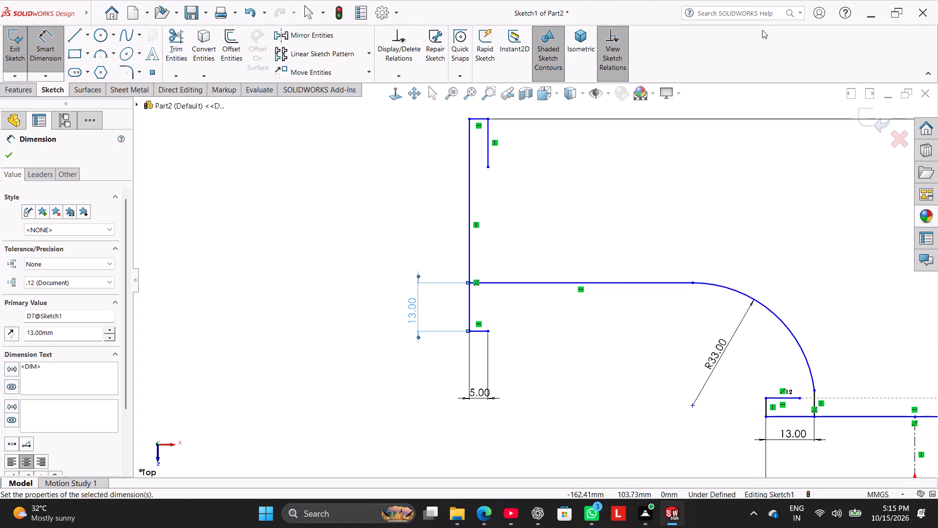
{"action": "scroll", "coordinate": [716, 224], "scroll_direction": "up", "scroll_amount": 3}
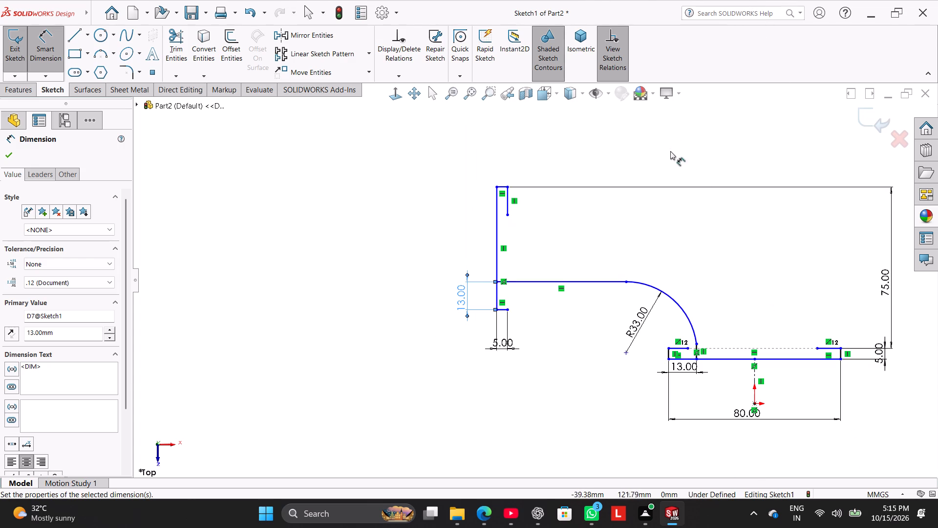
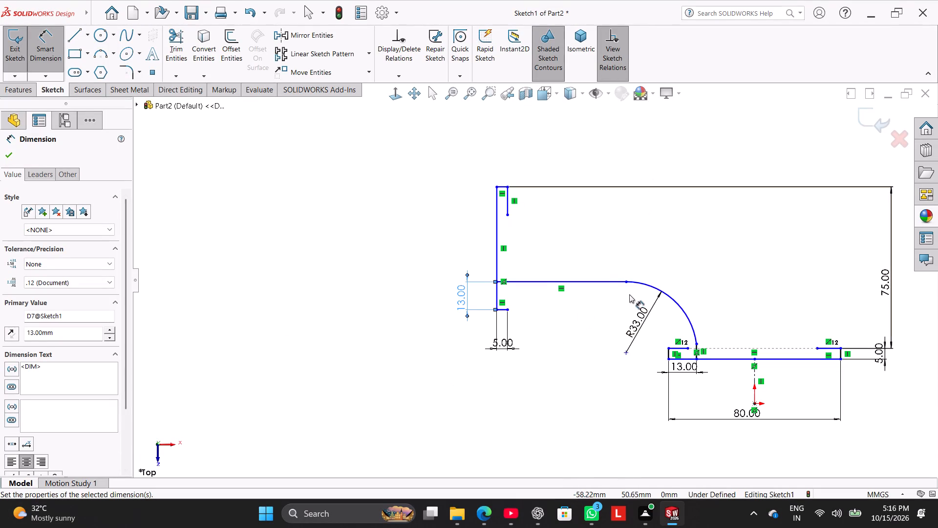
Dimension the side flange's long outer vertical line as 80 mm.
{"action": "scroll", "coordinate": [629, 294], "scroll_direction": "up", "scroll_amount": 1}
{"action": "scroll", "coordinate": [558, 258], "scroll_direction": "up", "scroll_amount": 1}
{"action": "scroll", "coordinate": [583, 289], "scroll_direction": "down", "scroll_amount": 2}
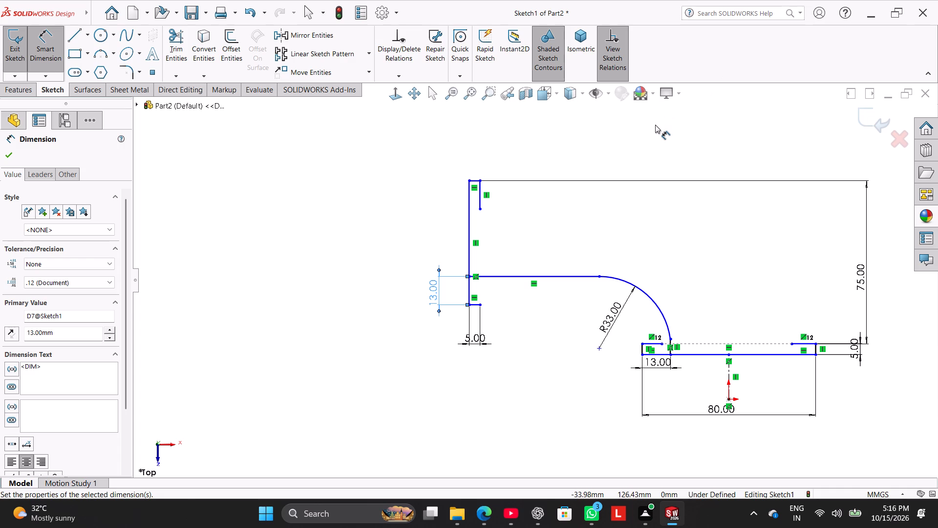
{"action": "left_click", "coordinate": [90, 40]}
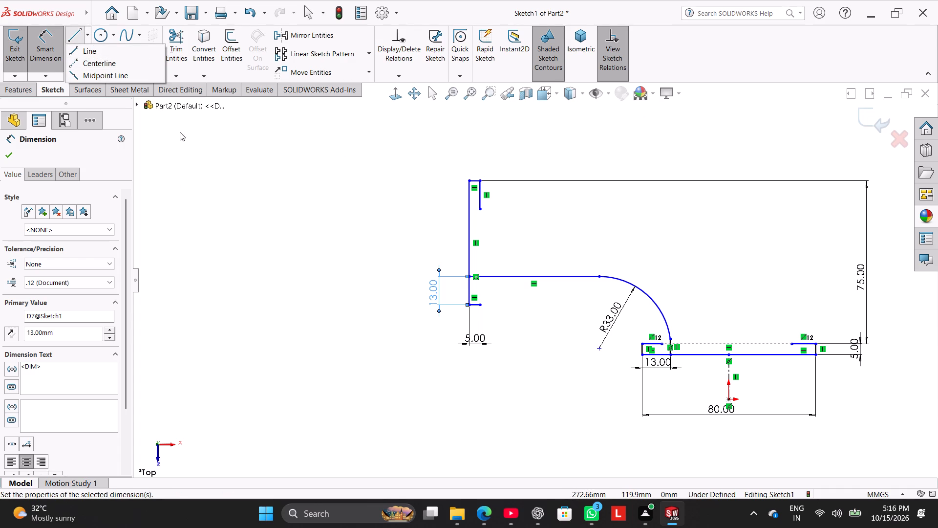
{"action": "left_click", "coordinate": [180, 132]}
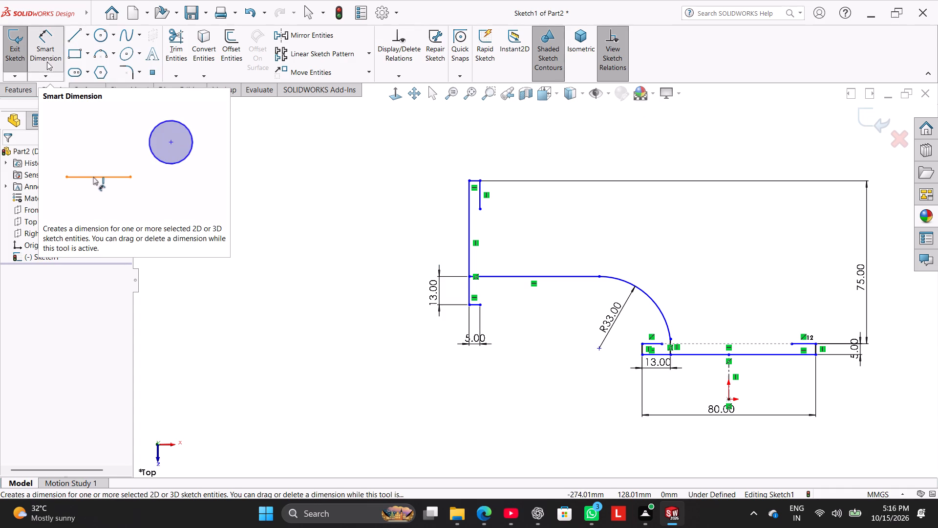
{"action": "left_click", "coordinate": [467, 229]}
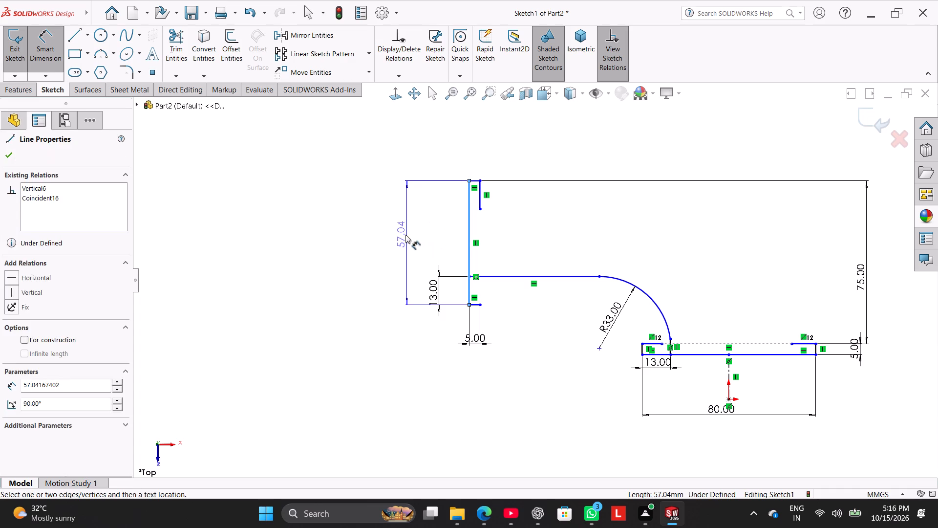
{"action": "left_click", "coordinate": [405, 235]}
{"action": "key", "text": "8"}
{"action": "key", "text": "0"}
{"action": "key", "text": "Return"}
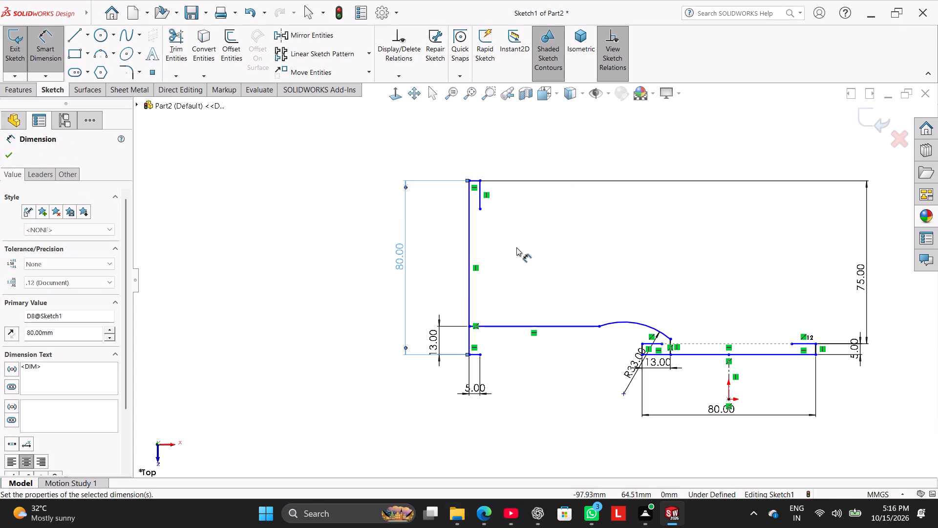
{"action": "right_click", "coordinate": [340, 318]}
{"action": "left_click", "coordinate": [372, 351]}
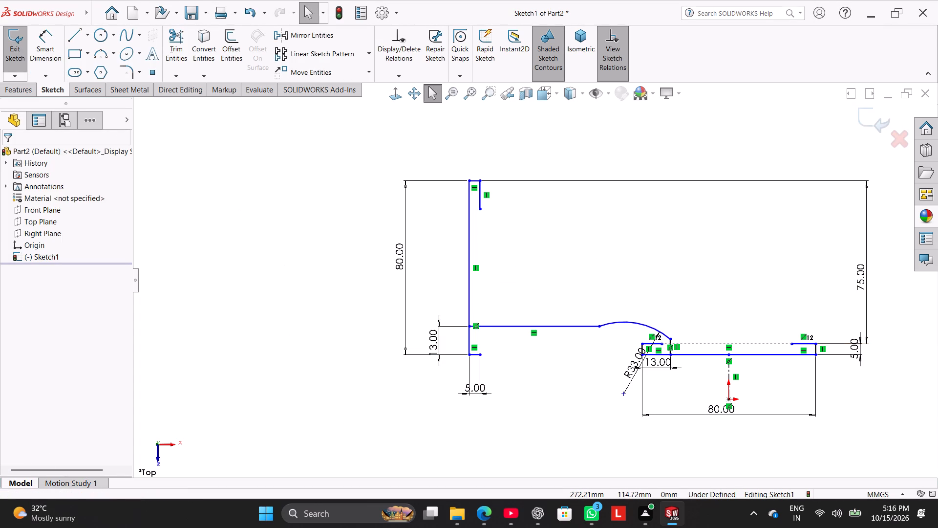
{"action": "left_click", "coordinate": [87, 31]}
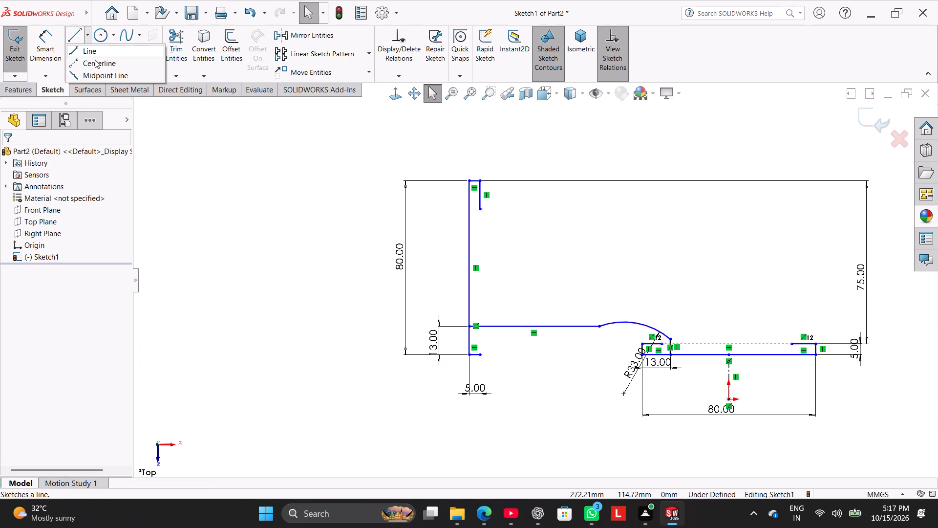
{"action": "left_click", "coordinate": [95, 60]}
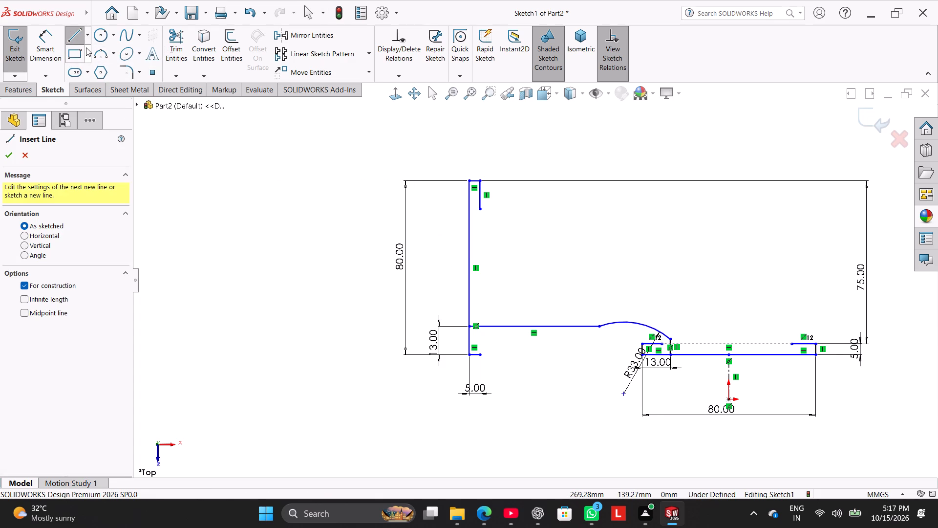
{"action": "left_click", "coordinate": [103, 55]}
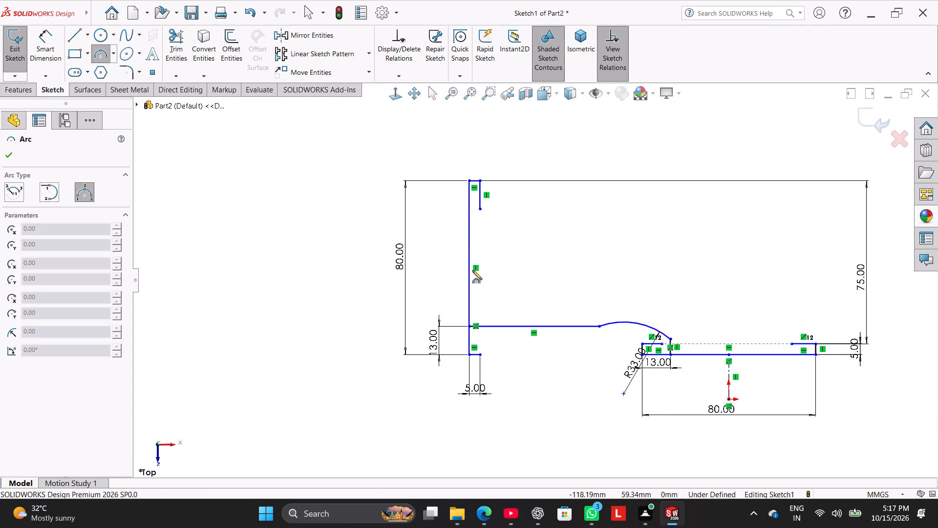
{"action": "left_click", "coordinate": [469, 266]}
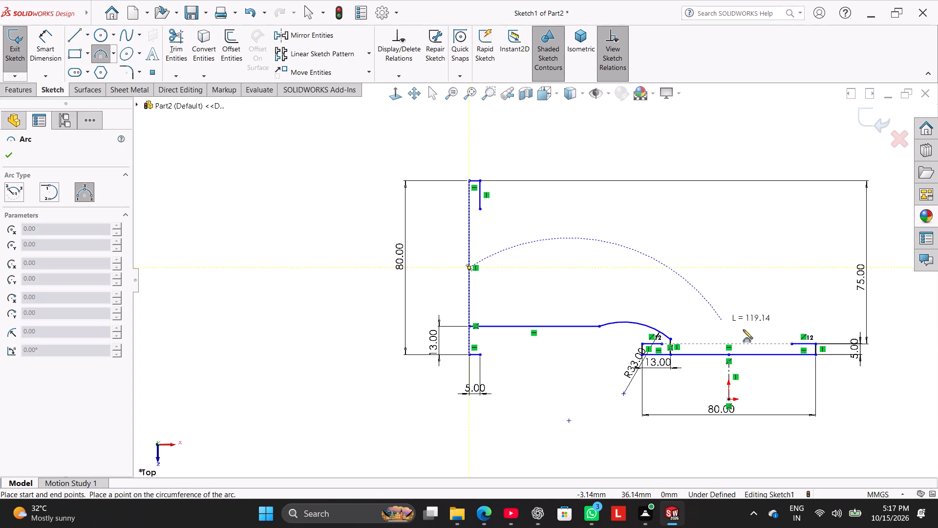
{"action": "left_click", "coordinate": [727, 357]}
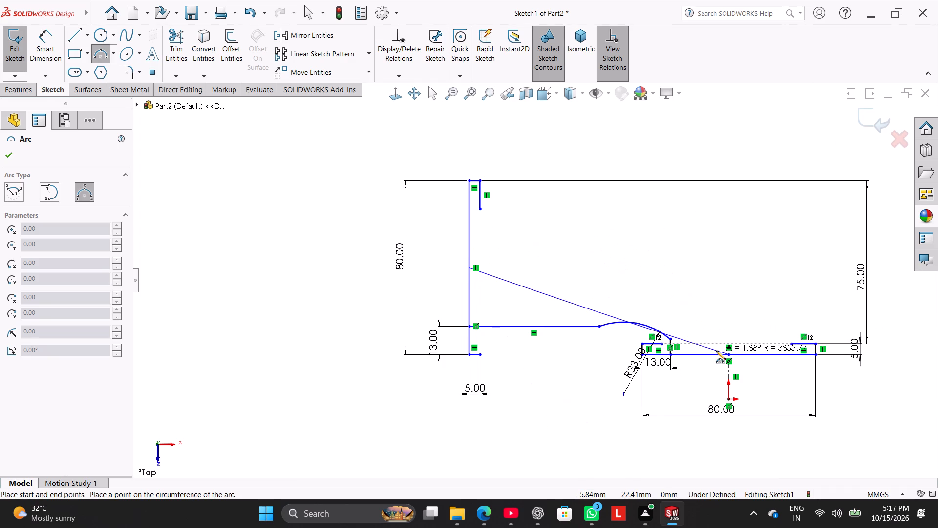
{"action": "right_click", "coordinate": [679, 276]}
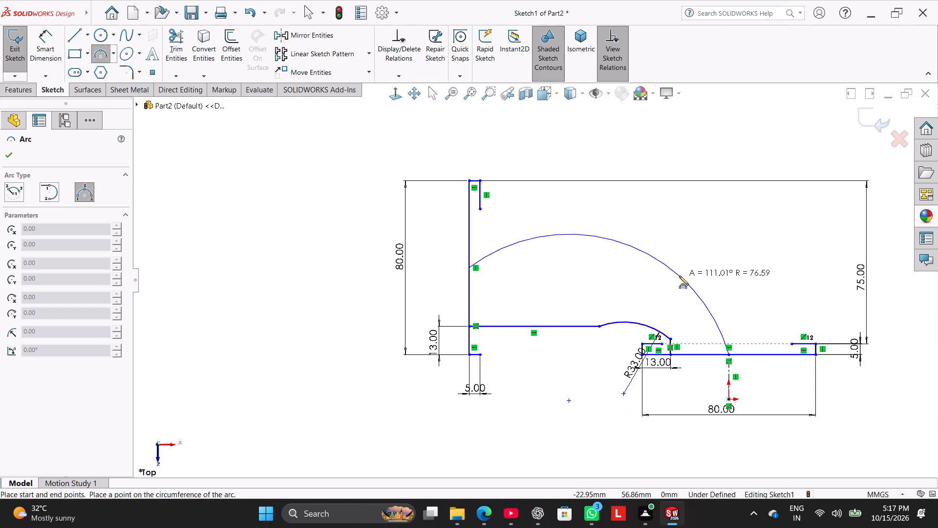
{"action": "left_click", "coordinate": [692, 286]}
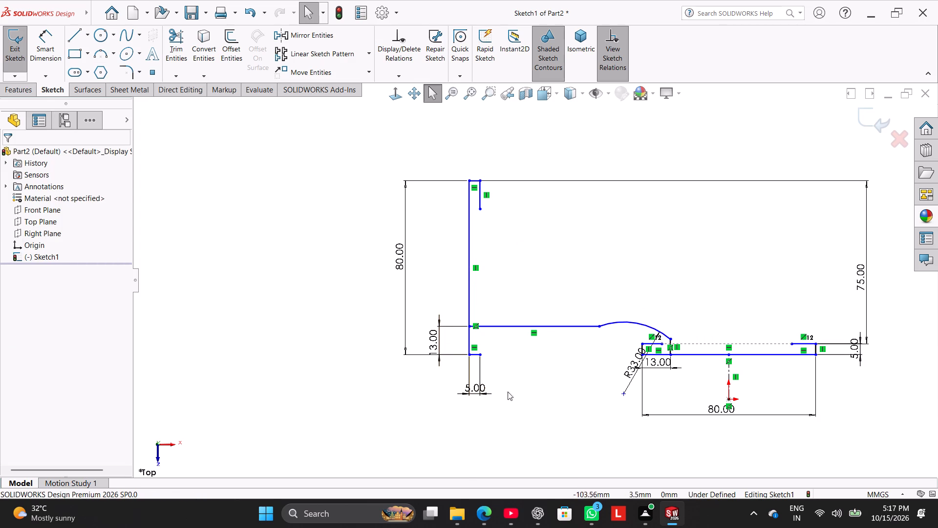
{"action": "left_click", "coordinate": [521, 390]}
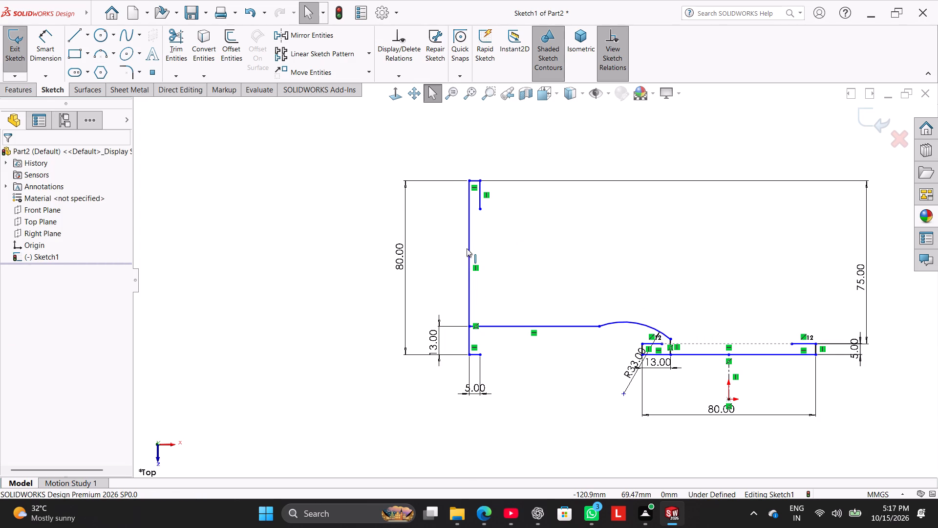
Move the side flange's long outer vertical line and its upper short vertical edge horizontally closer to the base flange.
{"action": "left_click_drag", "start_coordinate": [467, 248], "coordinate": [525, 253]}
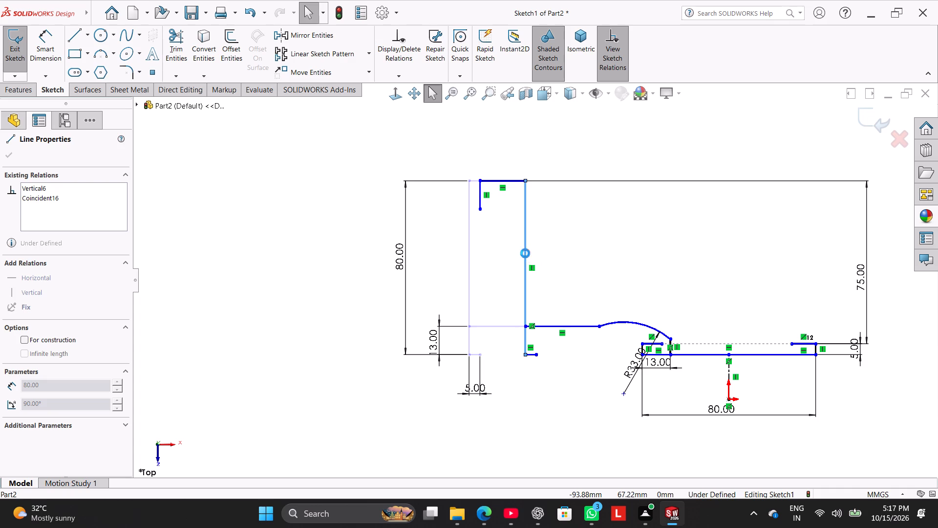
{"action": "left_click_drag", "start_coordinate": [480, 200], "coordinate": [559, 213]}
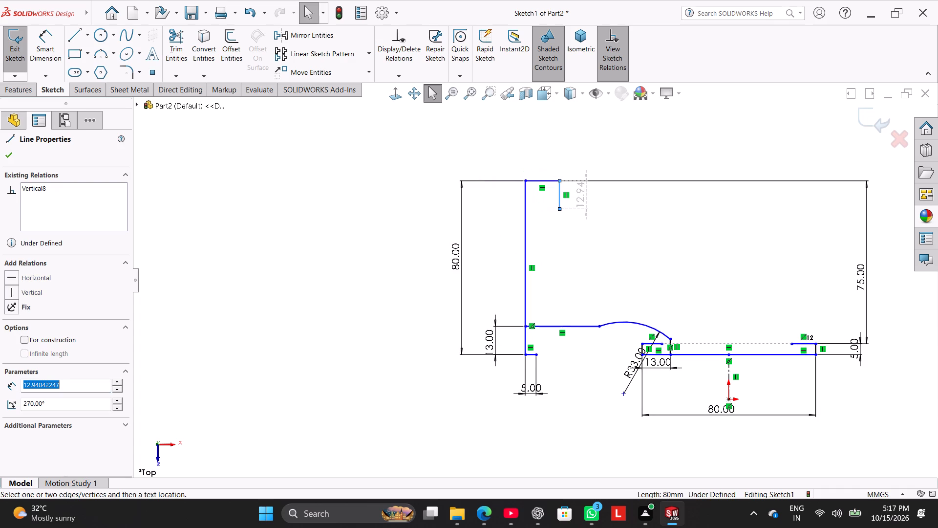
{"action": "left_click", "coordinate": [588, 373]}
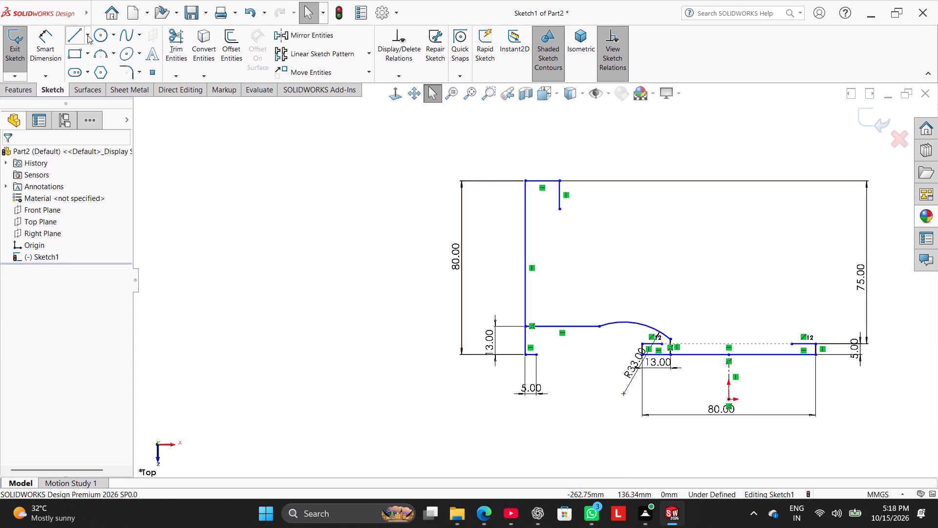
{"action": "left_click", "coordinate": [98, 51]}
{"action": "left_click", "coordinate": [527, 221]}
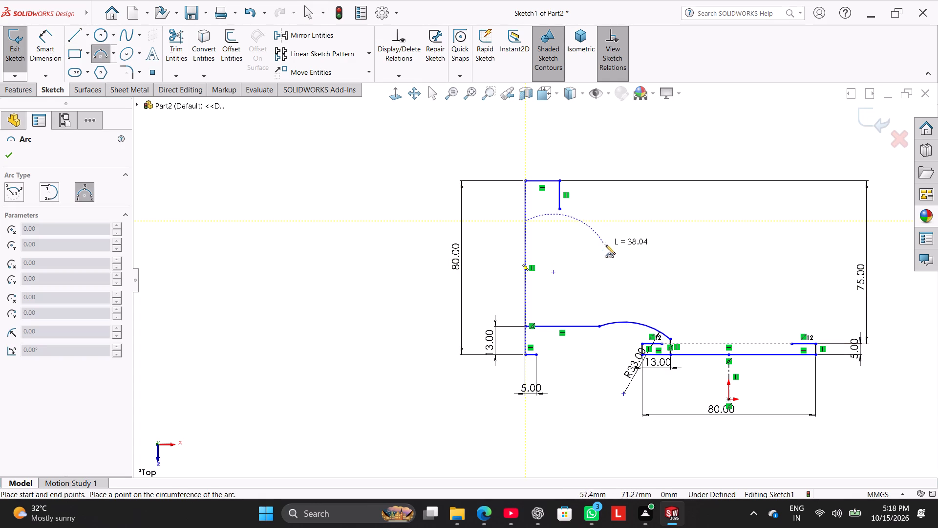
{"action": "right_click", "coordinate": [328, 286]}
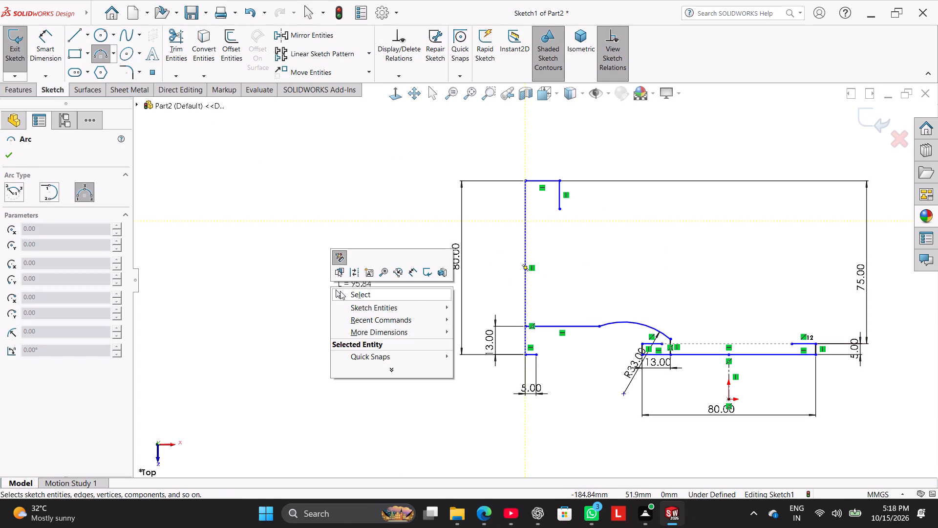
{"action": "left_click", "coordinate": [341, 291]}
Sketch a horizontal line from the side flange's long outer vertical line, just below the upper short vertical edge, extending slightly past that edge.
{"action": "left_click", "coordinate": [71, 33]}
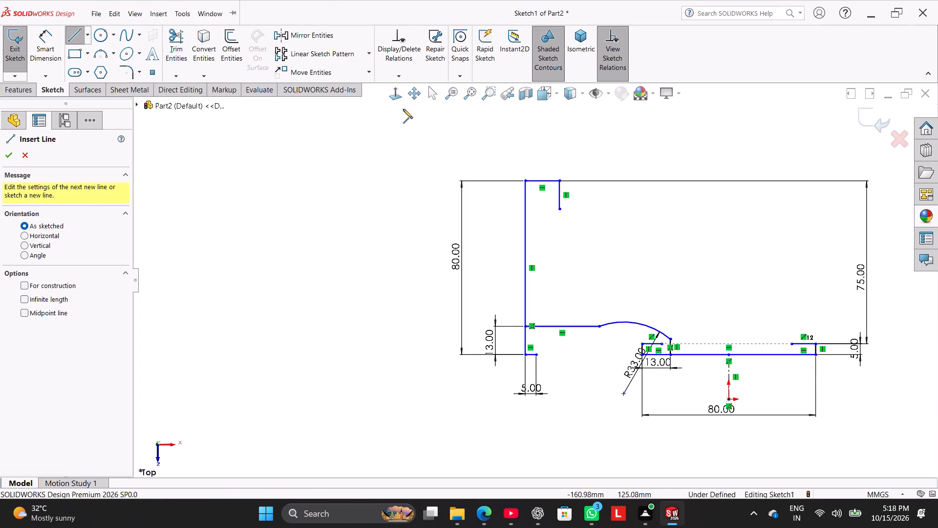
{"action": "left_click", "coordinate": [526, 217]}
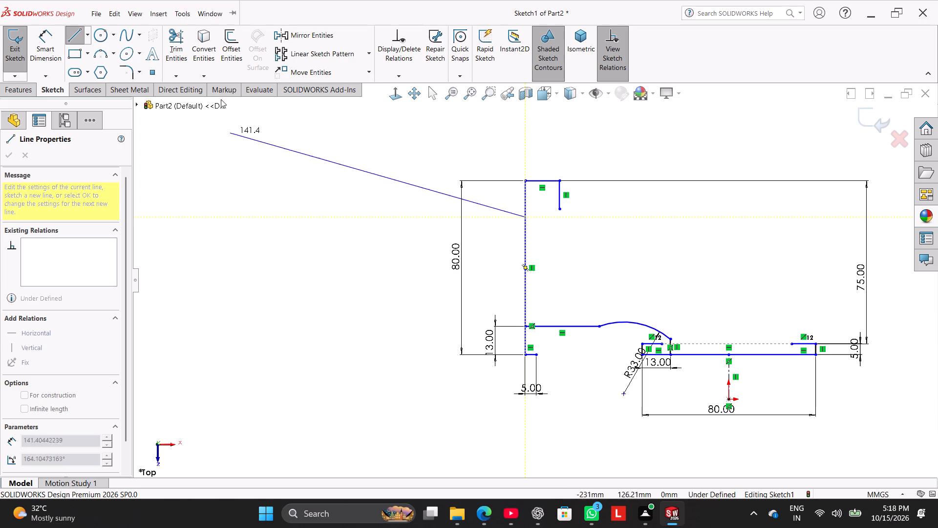
{"action": "left_click", "coordinate": [580, 219]}
{"action": "right_click", "coordinate": [328, 229]}
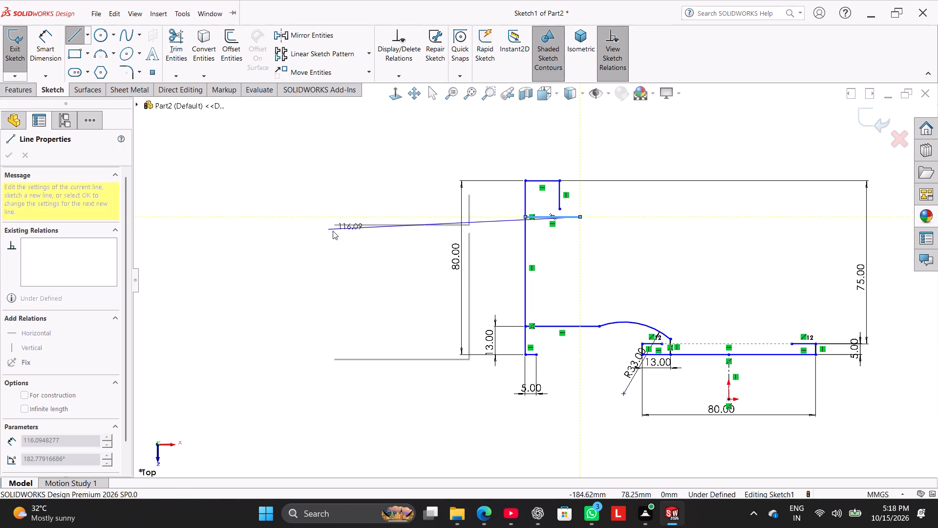
{"action": "left_click", "coordinate": [360, 244]}
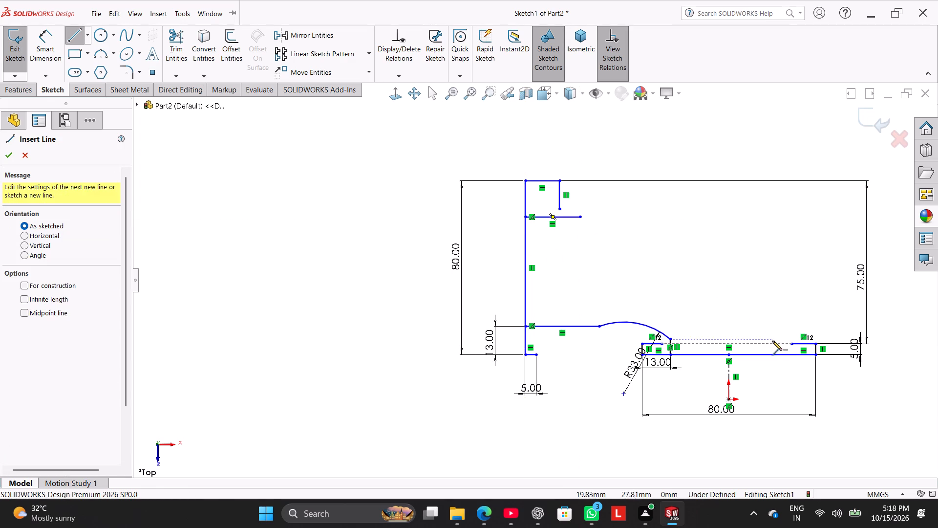
Sketch a vertical line about 21 mm long upward from the base flange's bottom edge, just inside its right top edge segment.
{"action": "left_click", "coordinate": [785, 352]}
{"action": "left_click", "coordinate": [784, 308]}
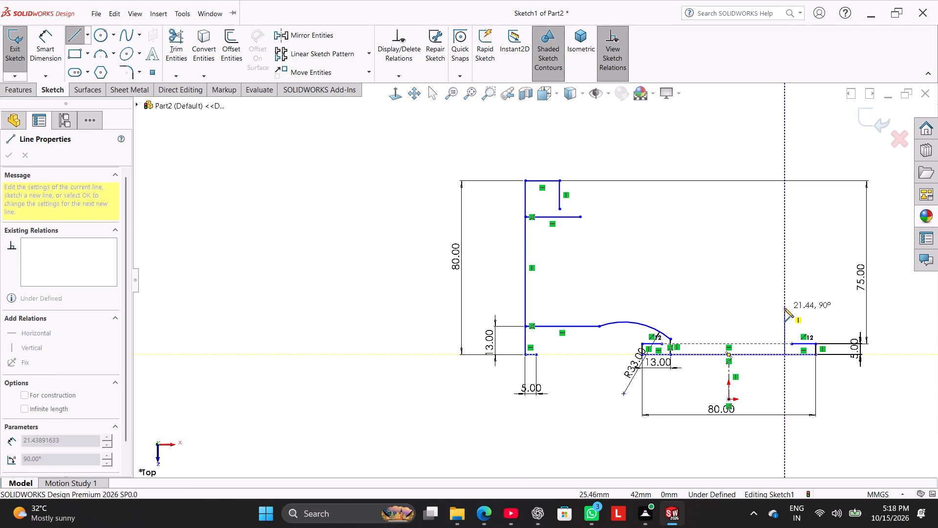
{"action": "right_click", "coordinate": [736, 286]}
{"action": "left_click", "coordinate": [758, 292]}
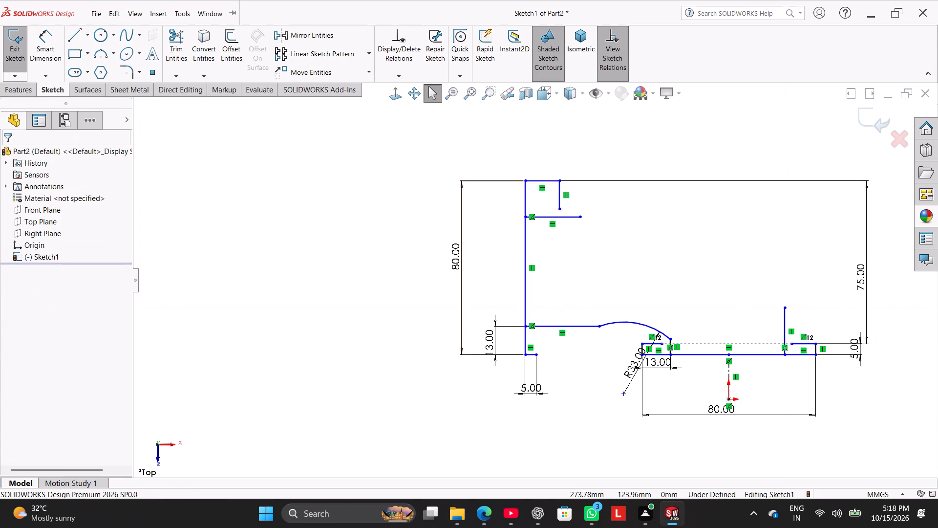
Draw a 3-point arc of about 67 mm radius from the upper horizontal line's right end to the new vertical line's top end.
{"action": "left_click", "coordinate": [100, 56]}
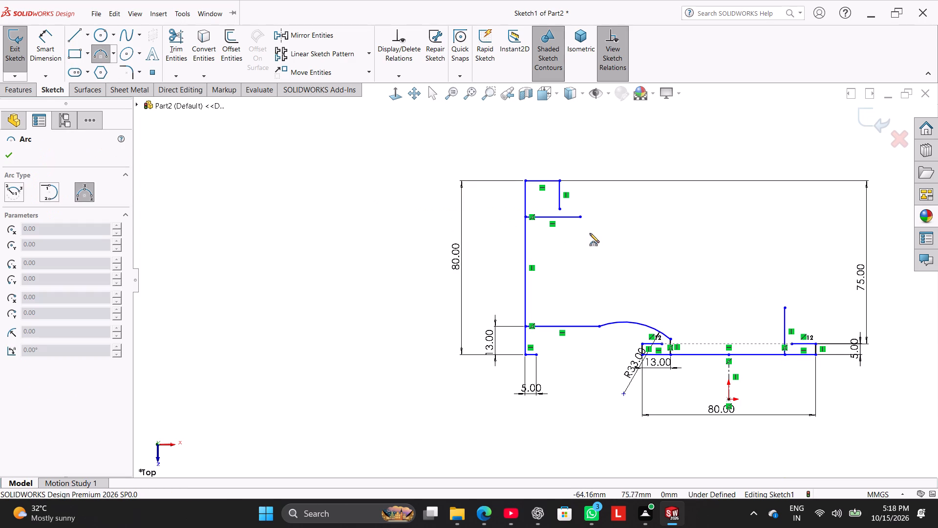
{"action": "left_click", "coordinate": [582, 218]}
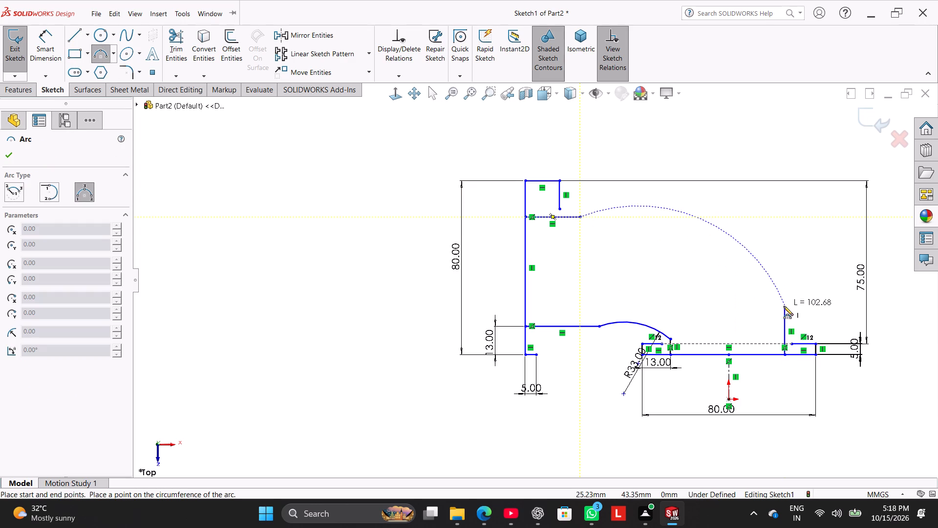
{"action": "left_click", "coordinate": [785, 307]}
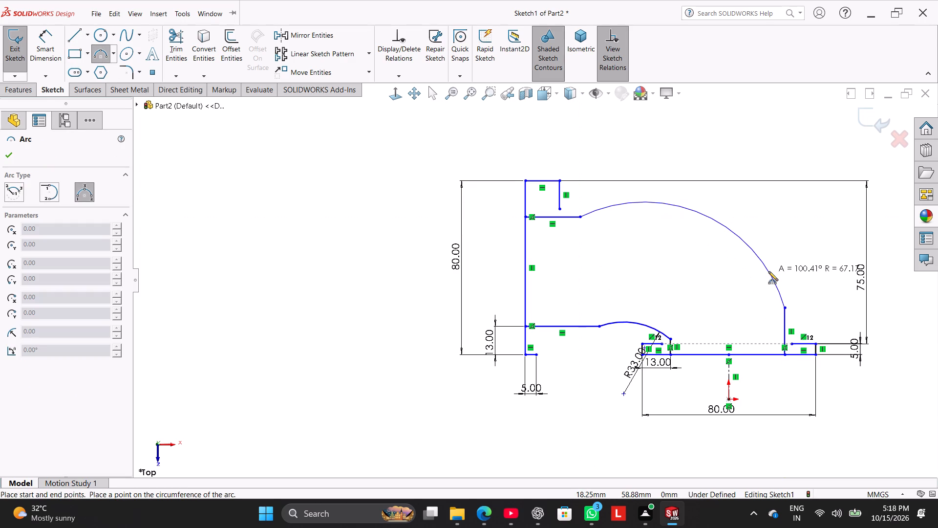
{"action": "left_click", "coordinate": [768, 271]}
{"action": "right_click", "coordinate": [353, 322]}
{"action": "left_click", "coordinate": [375, 333]}
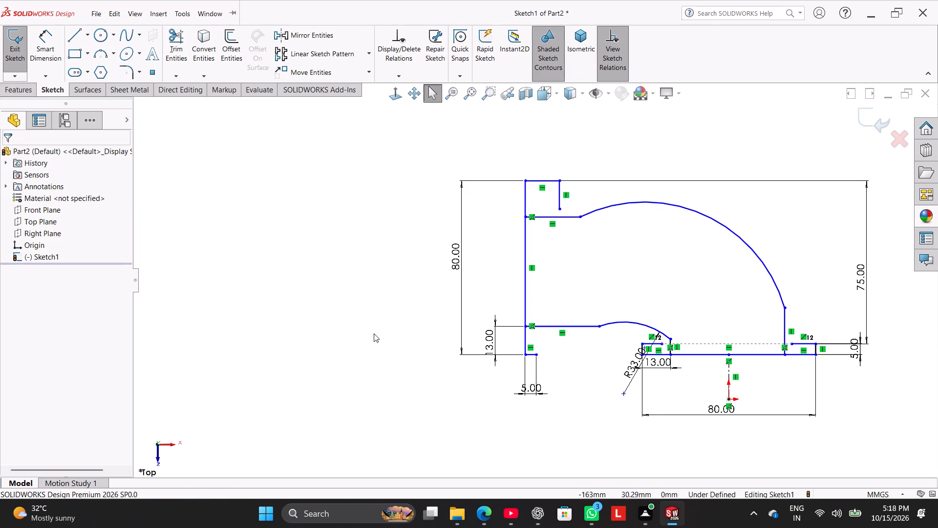
Draw an outer 3-point arc of about 71 mm radius from the upper short vertical edge's lower end to the base flange's right top edge's inner end.
{"action": "left_click", "coordinate": [103, 51]}
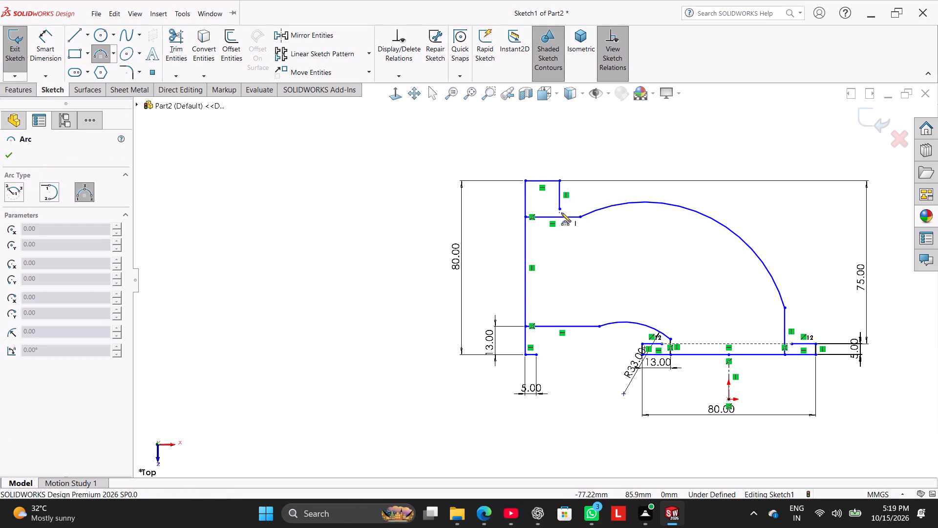
{"action": "left_click", "coordinate": [561, 211]}
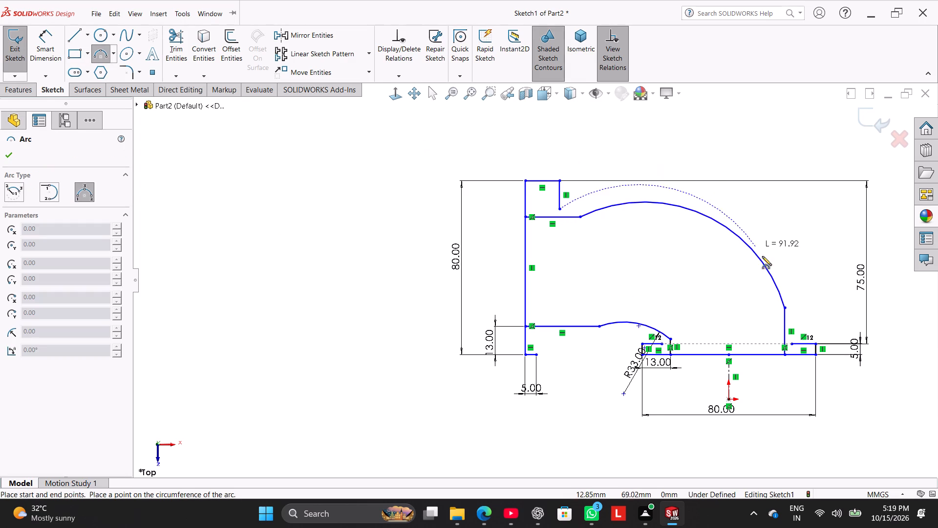
{"action": "left_click", "coordinate": [793, 344]}
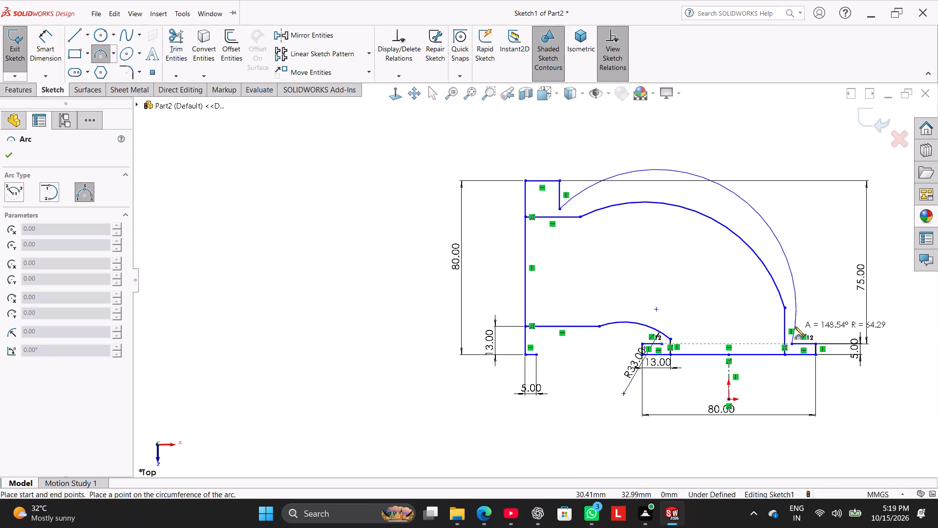
{"action": "left_click", "coordinate": [773, 269]}
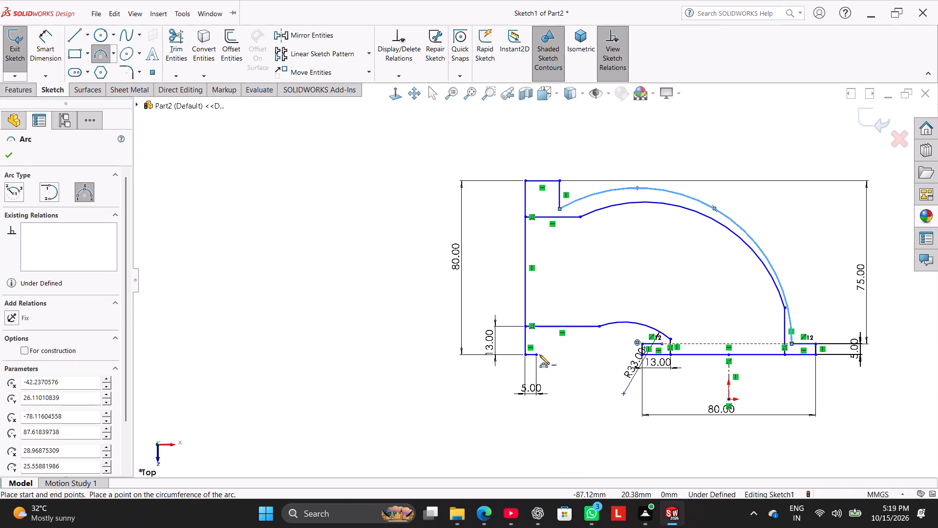
{"action": "scroll", "coordinate": [763, 349], "scroll_direction": "down", "scroll_amount": 4}
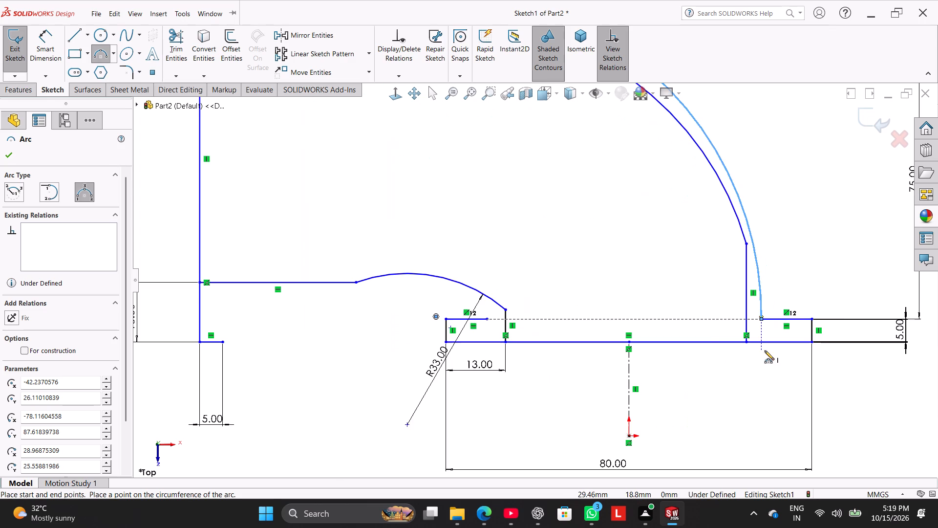
Move the side flange's long outer vertical line horizontally closer to the base flange.
{"action": "scroll", "coordinate": [761, 352], "scroll_direction": "up", "scroll_amount": 2}
{"action": "right_click", "coordinate": [323, 376]}
{"action": "left_click", "coordinate": [333, 385]}
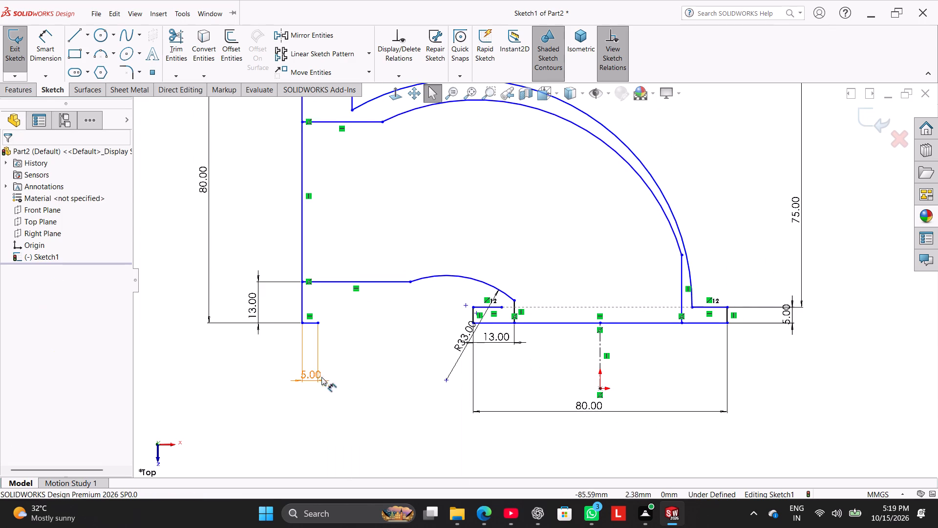
{"action": "left_click_drag", "start_coordinate": [301, 272], "coordinate": [323, 231]}
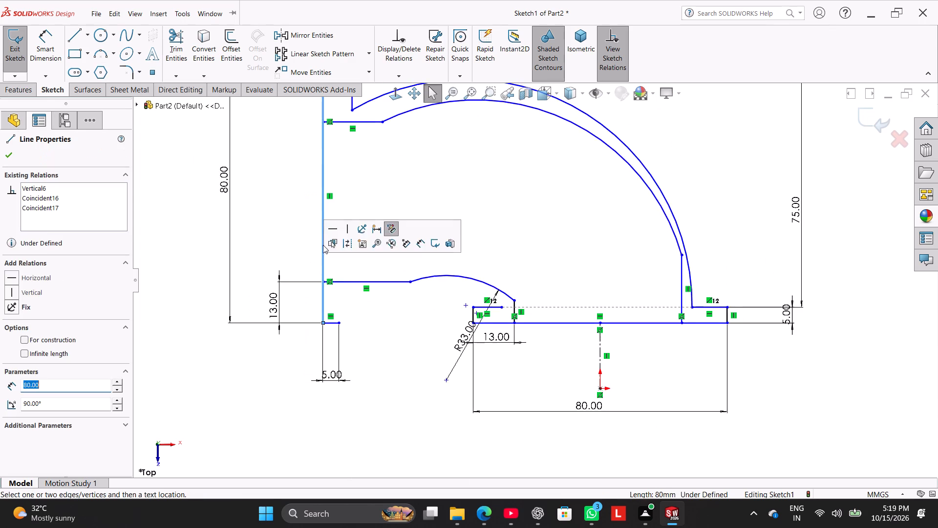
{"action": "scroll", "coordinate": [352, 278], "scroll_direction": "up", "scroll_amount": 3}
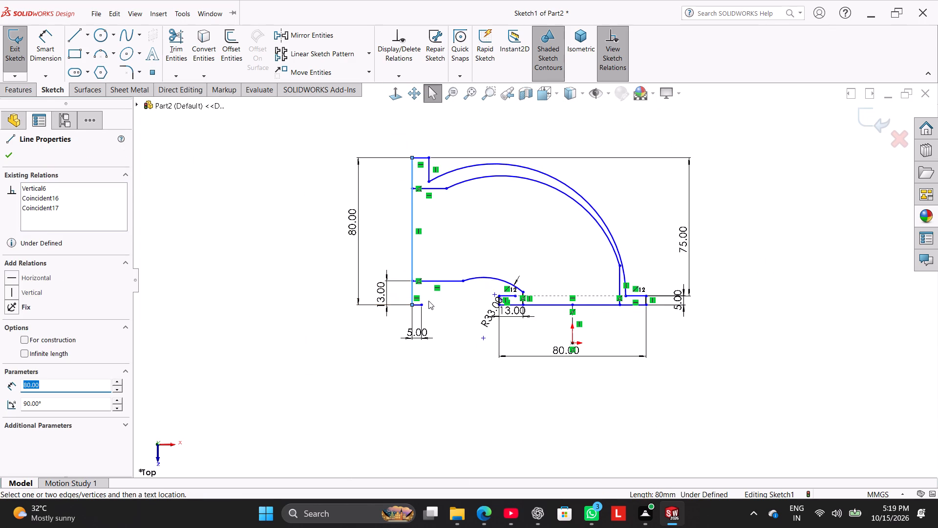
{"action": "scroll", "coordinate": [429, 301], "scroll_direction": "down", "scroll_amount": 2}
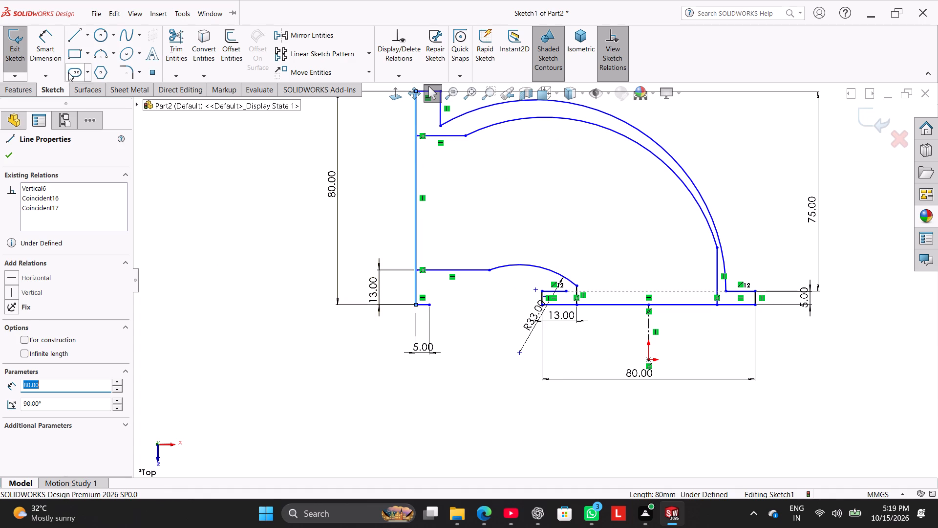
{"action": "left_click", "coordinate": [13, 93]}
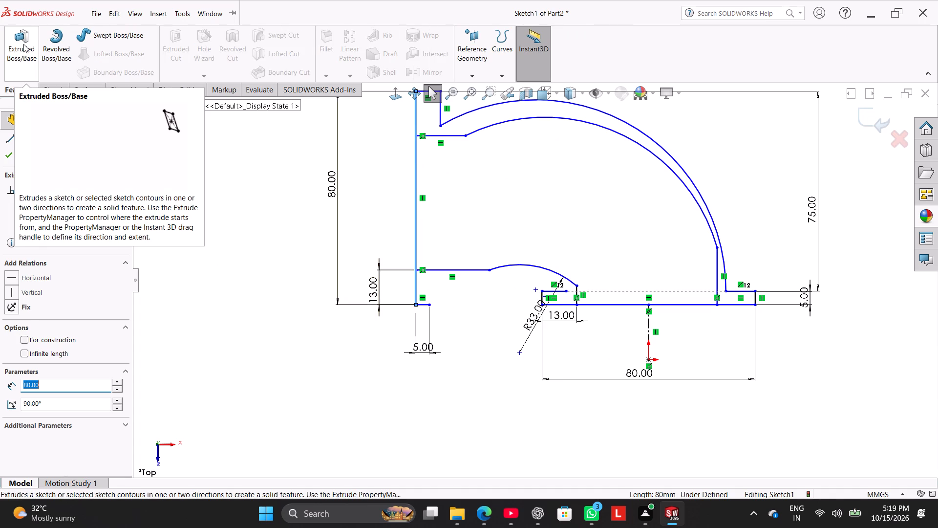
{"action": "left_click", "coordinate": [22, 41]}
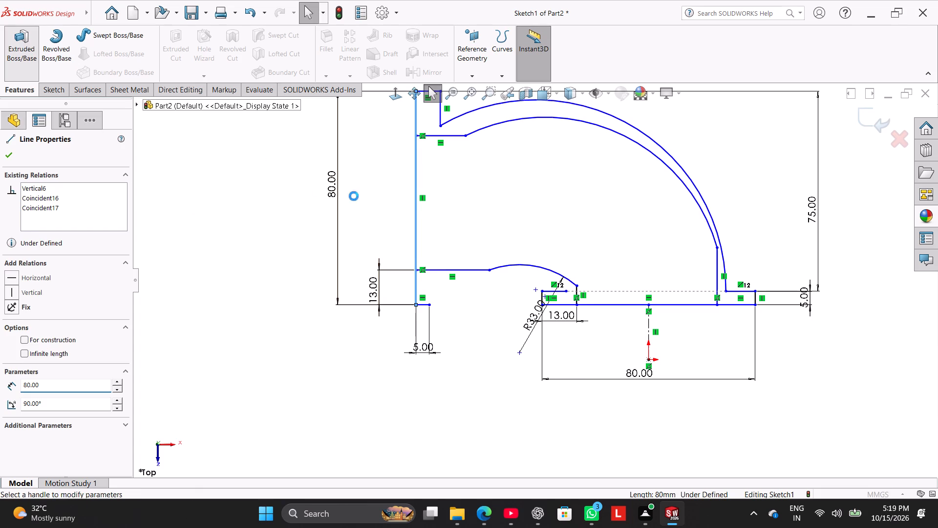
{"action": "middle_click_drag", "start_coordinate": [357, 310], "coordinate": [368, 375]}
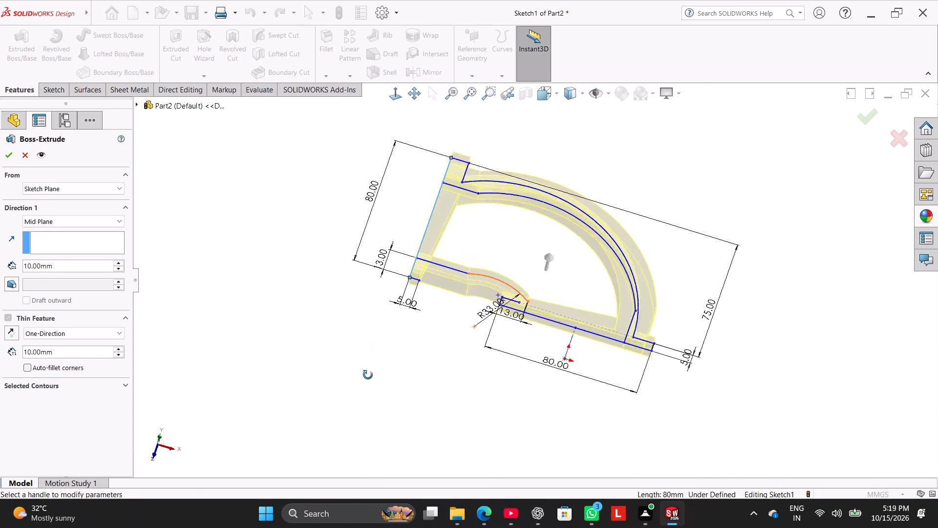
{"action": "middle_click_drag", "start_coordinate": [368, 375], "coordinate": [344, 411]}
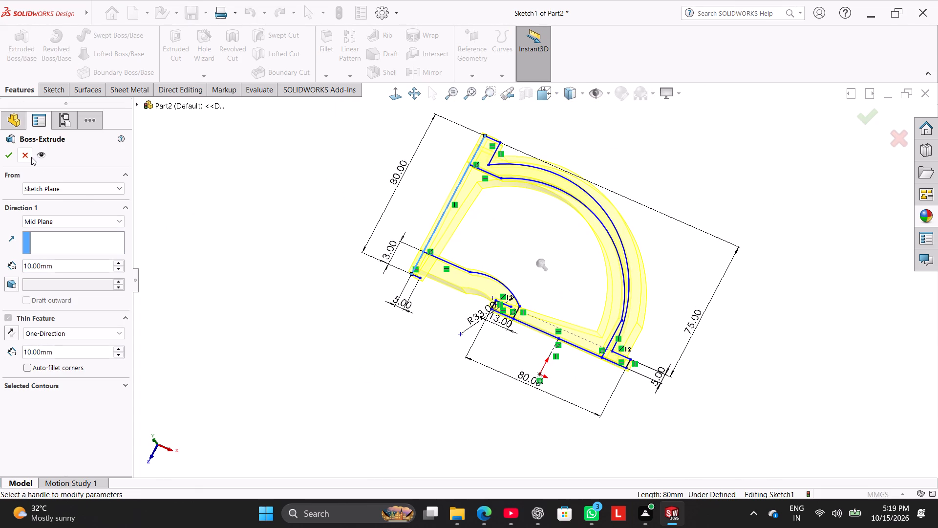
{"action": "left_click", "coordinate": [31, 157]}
Draw a 3-point arc of about 59 mm radius from the side flange's lower short edge's free end to the base flange's left top edge's inner end.
{"action": "scroll", "coordinate": [484, 191], "scroll_direction": "down", "scroll_amount": 3}
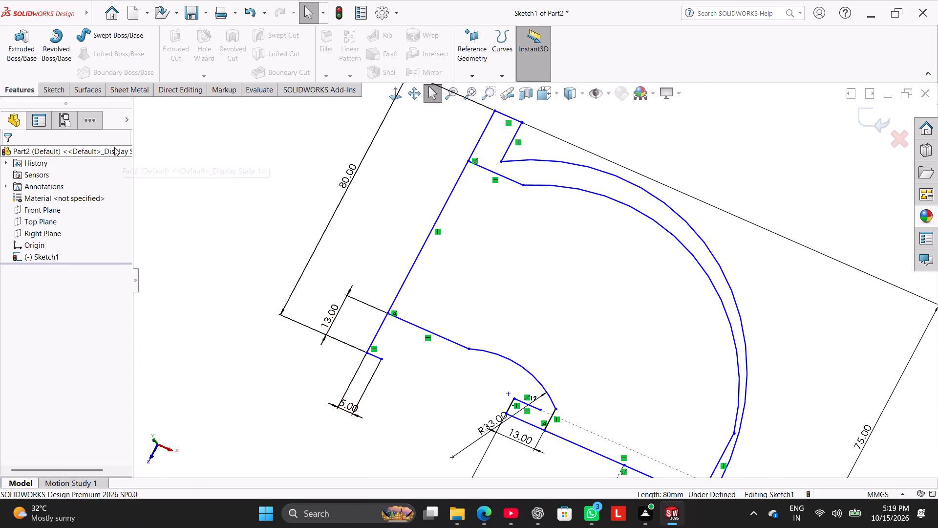
{"action": "left_click", "coordinate": [53, 94]}
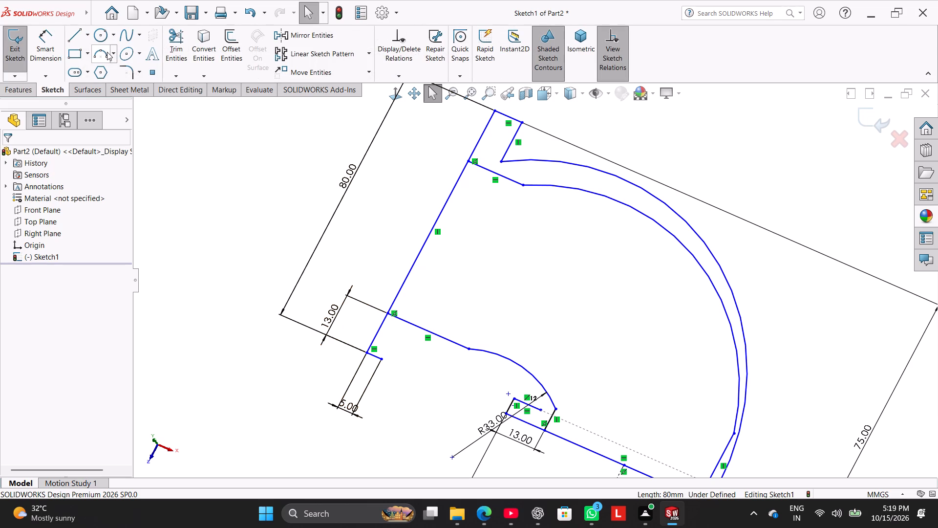
{"action": "left_click", "coordinate": [107, 52]}
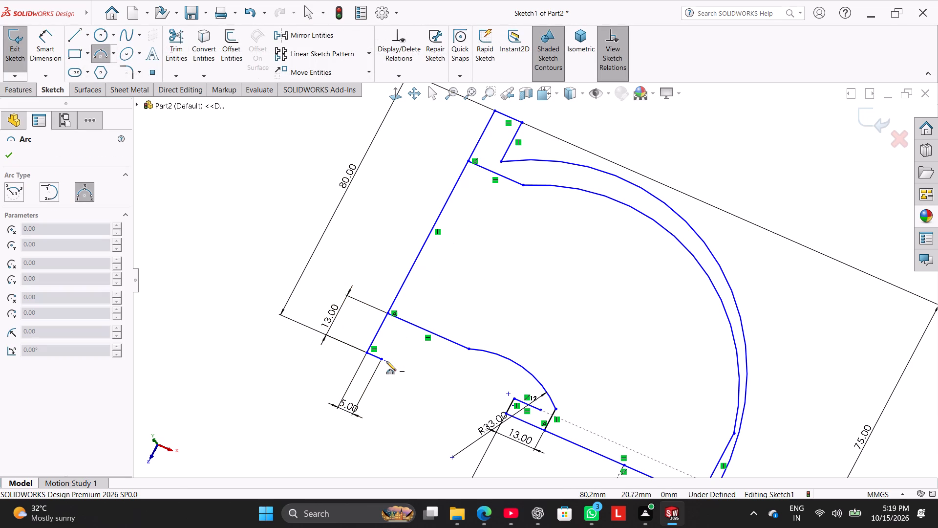
{"action": "left_click", "coordinate": [382, 360]}
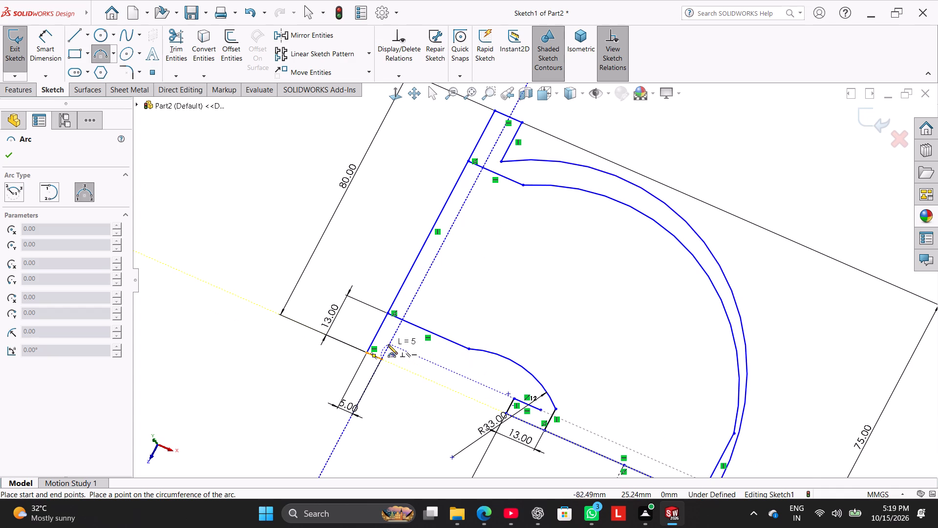
{"action": "left_click", "coordinate": [541, 407]}
{"action": "left_click", "coordinate": [513, 386]}
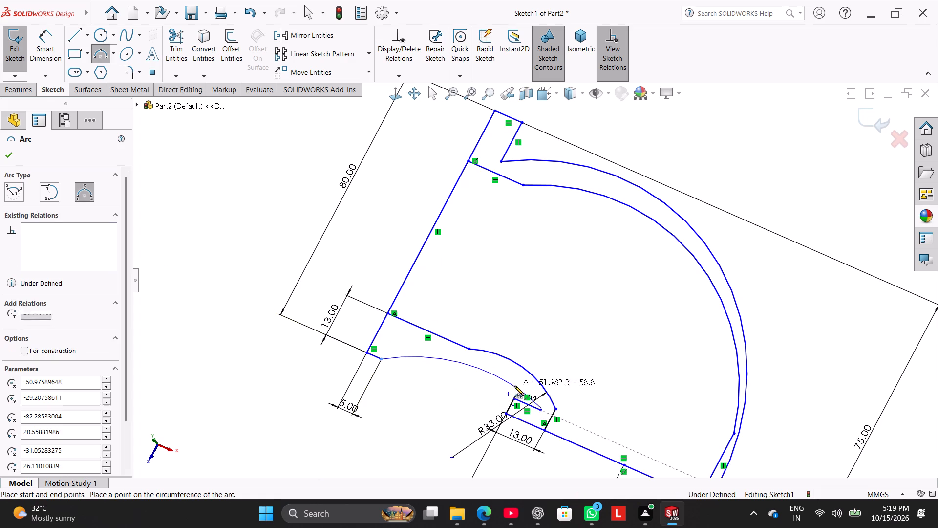
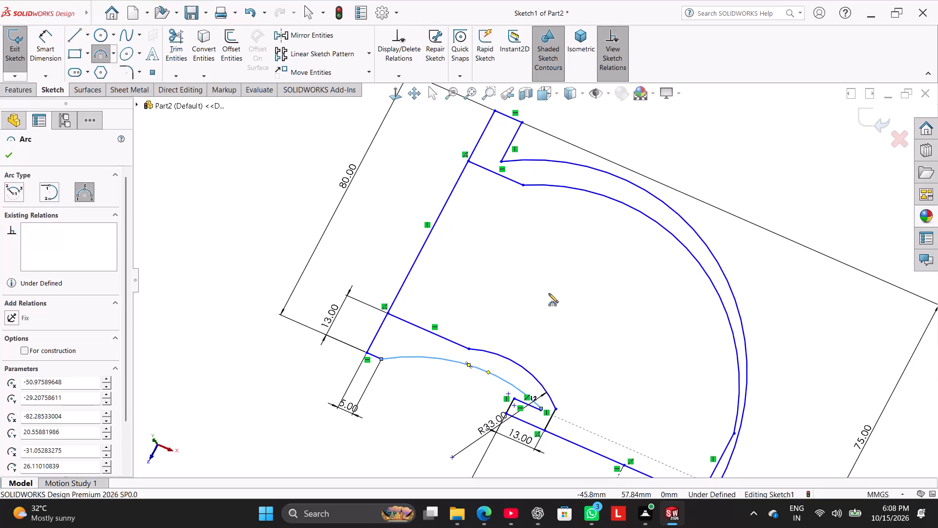
Finish drawing arcs and move the side flange's lower short horizontal edge upward, to about 29 mm above the origin.
{"action": "scroll", "coordinate": [616, 304], "scroll_direction": "up", "scroll_amount": 2}
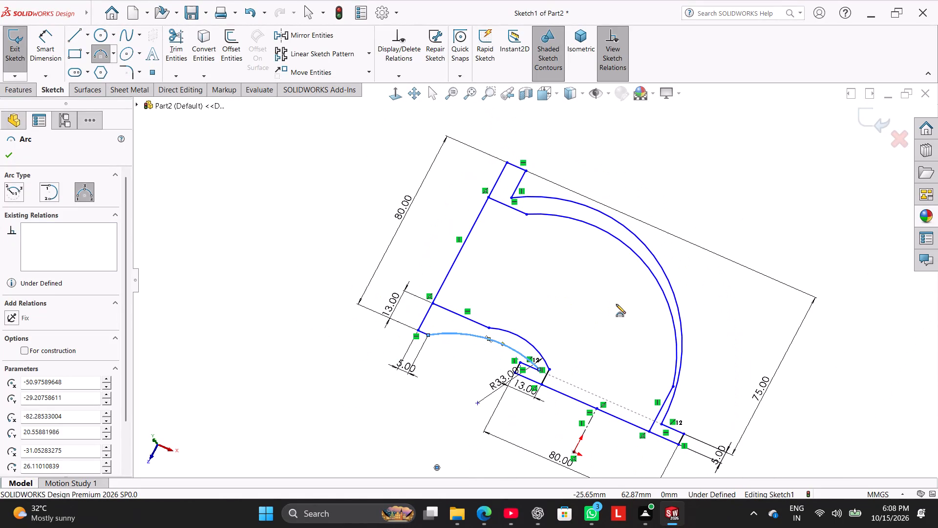
{"action": "scroll", "coordinate": [616, 304], "scroll_direction": "up", "scroll_amount": 1}
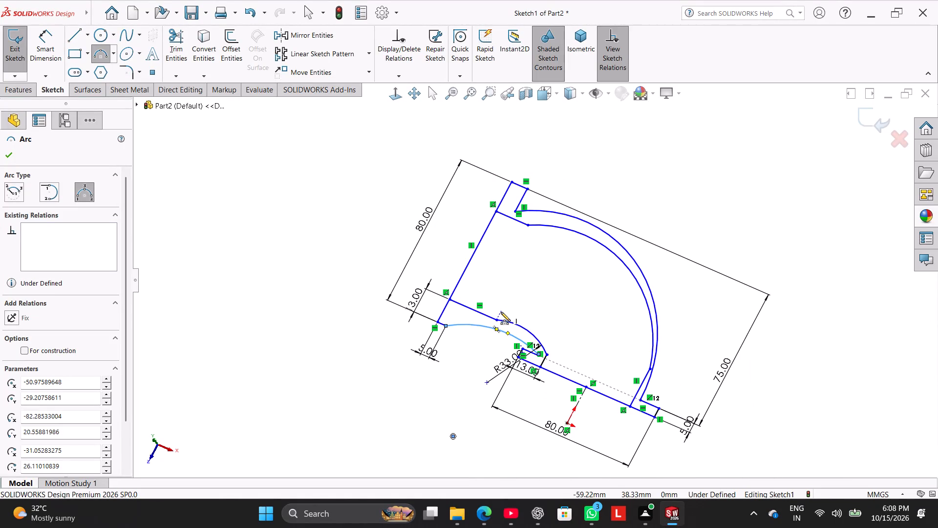
{"action": "scroll", "coordinate": [555, 305], "scroll_direction": "down", "scroll_amount": 1}
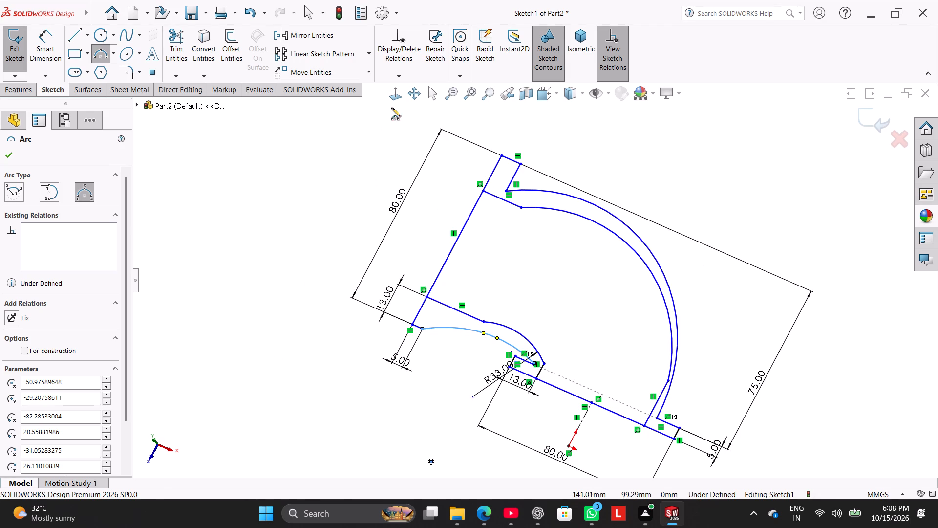
{"action": "left_click", "coordinate": [396, 95]}
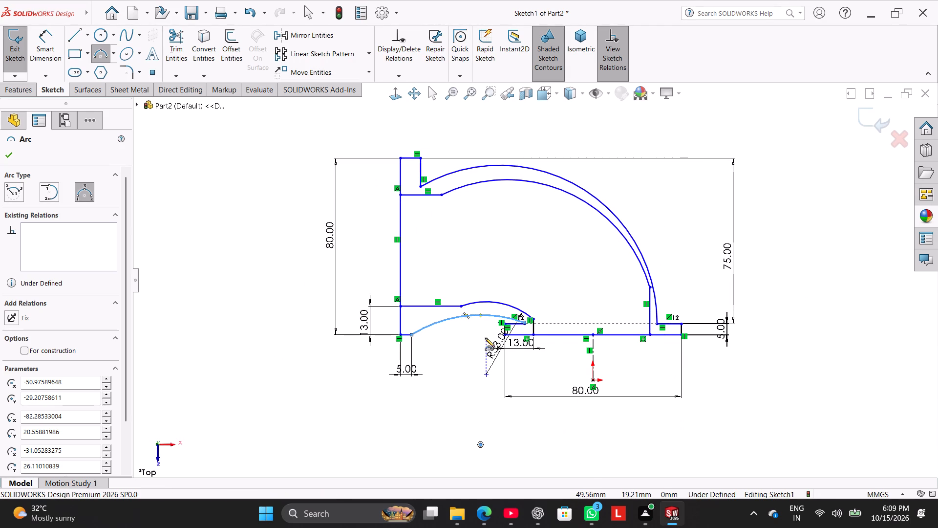
{"action": "scroll", "coordinate": [485, 338], "scroll_direction": "down", "scroll_amount": 3}
{"action": "scroll", "coordinate": [487, 341], "scroll_direction": "up", "scroll_amount": 2}
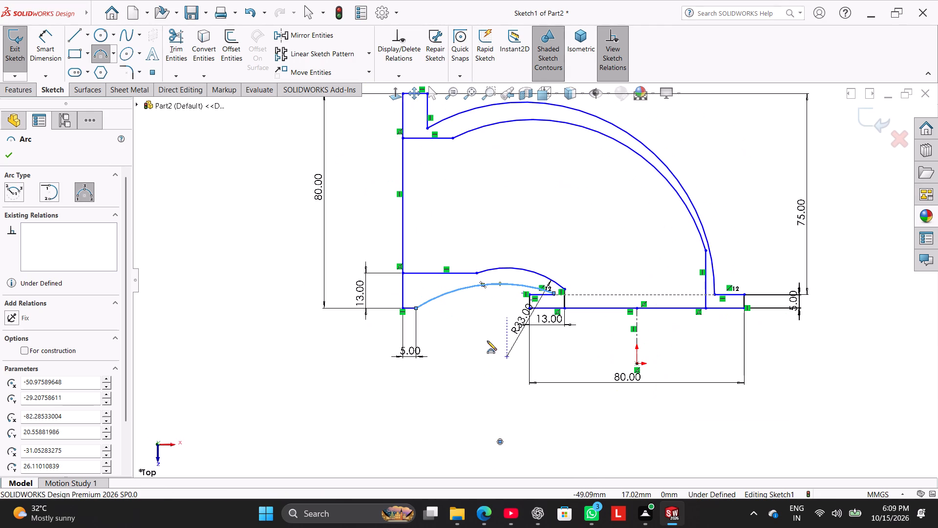
{"action": "right_click", "coordinate": [254, 360]}
{"action": "left_click", "coordinate": [286, 374]}
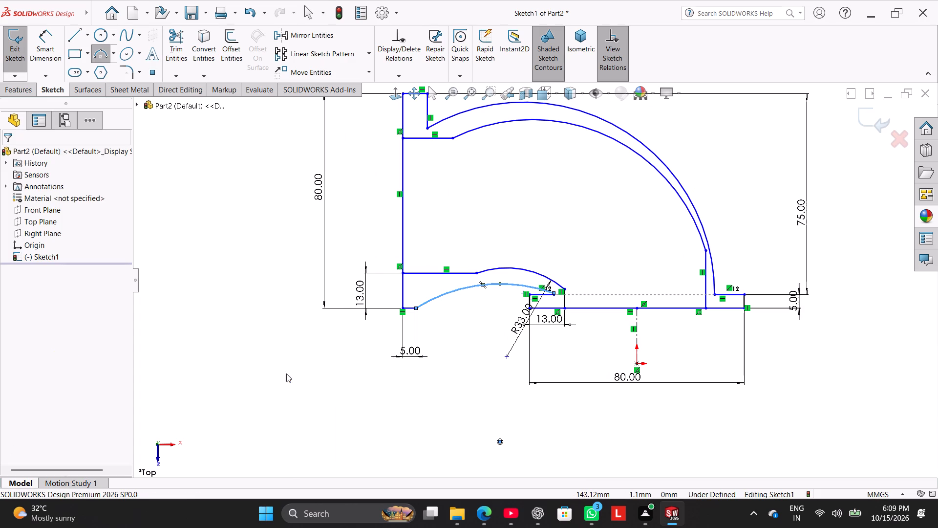
{"action": "scroll", "coordinate": [423, 324], "scroll_direction": "up", "scroll_amount": 2}
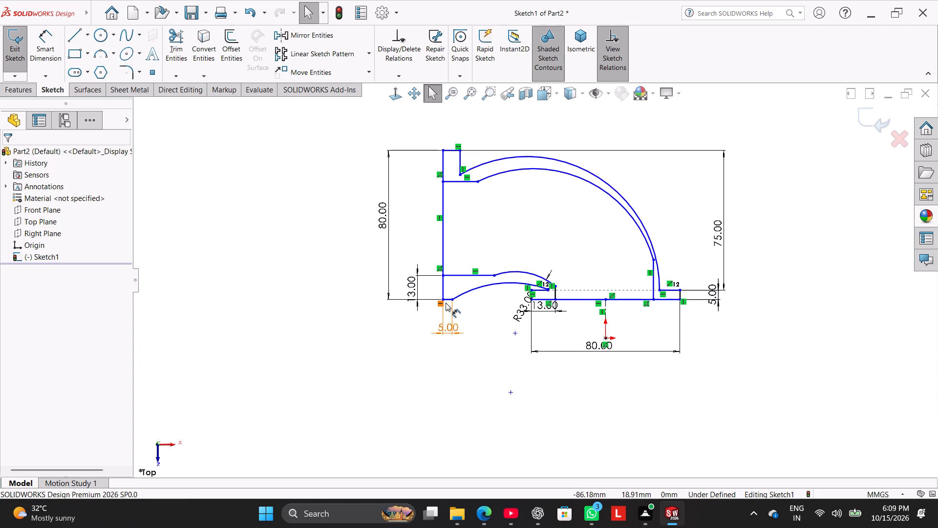
{"action": "left_click_drag", "start_coordinate": [448, 300], "coordinate": [460, 295]}
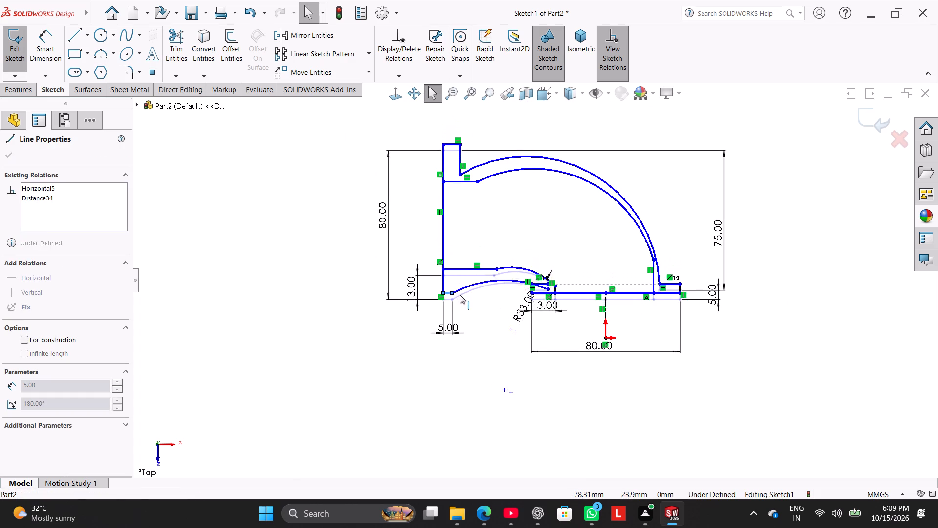
{"action": "left_click_drag", "start_coordinate": [460, 295], "coordinate": [463, 283]}
{"action": "left_click", "coordinate": [446, 380]}
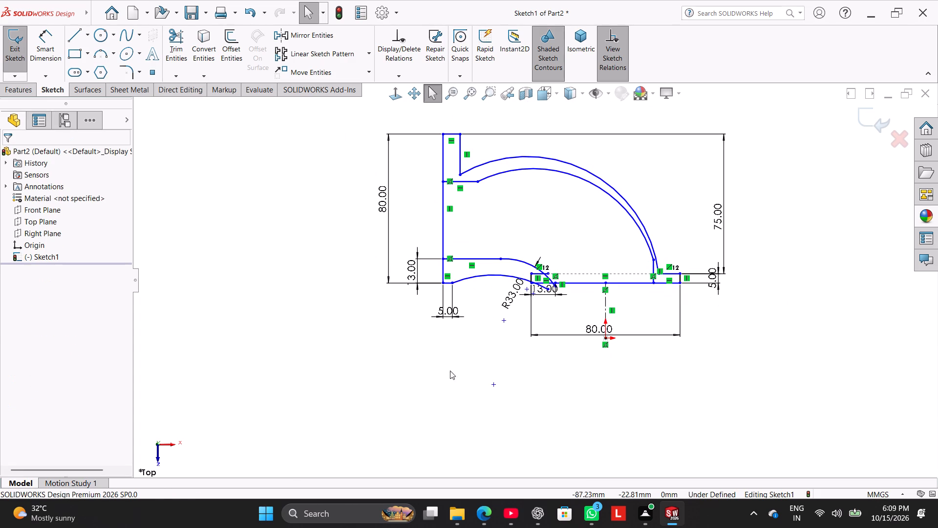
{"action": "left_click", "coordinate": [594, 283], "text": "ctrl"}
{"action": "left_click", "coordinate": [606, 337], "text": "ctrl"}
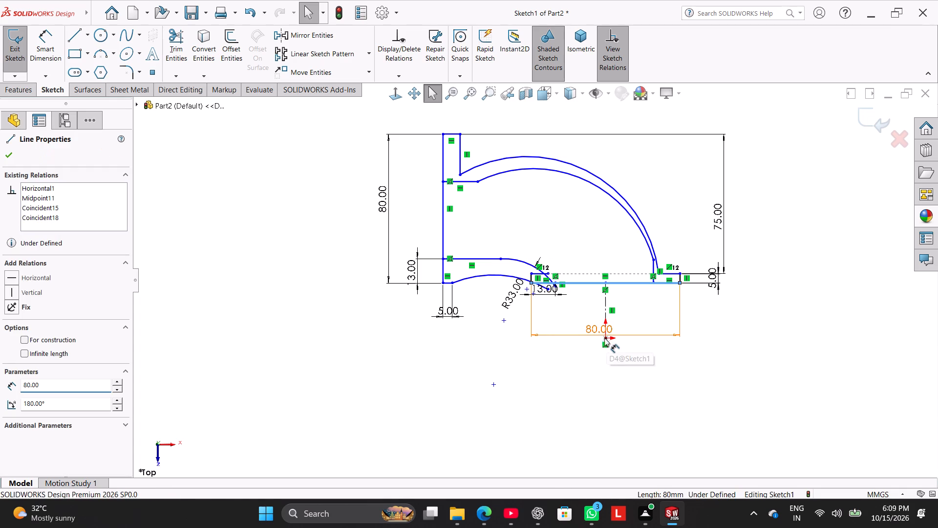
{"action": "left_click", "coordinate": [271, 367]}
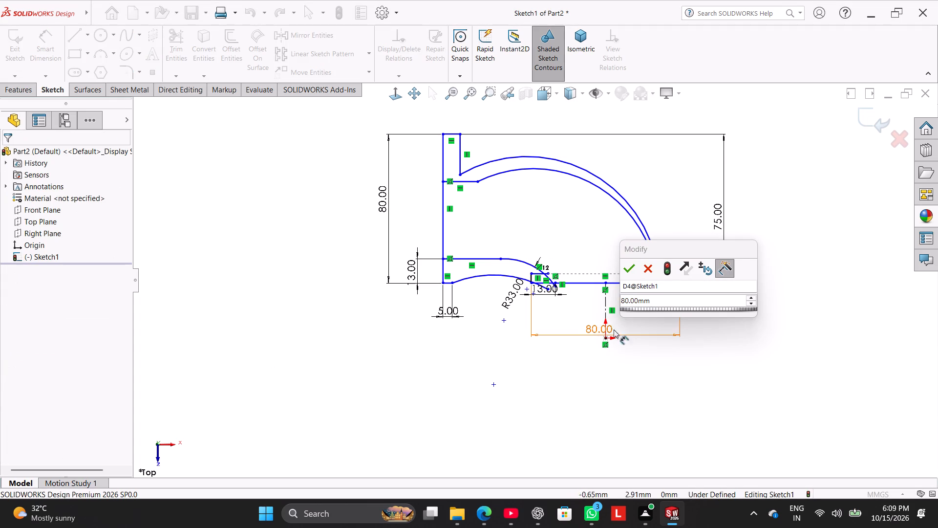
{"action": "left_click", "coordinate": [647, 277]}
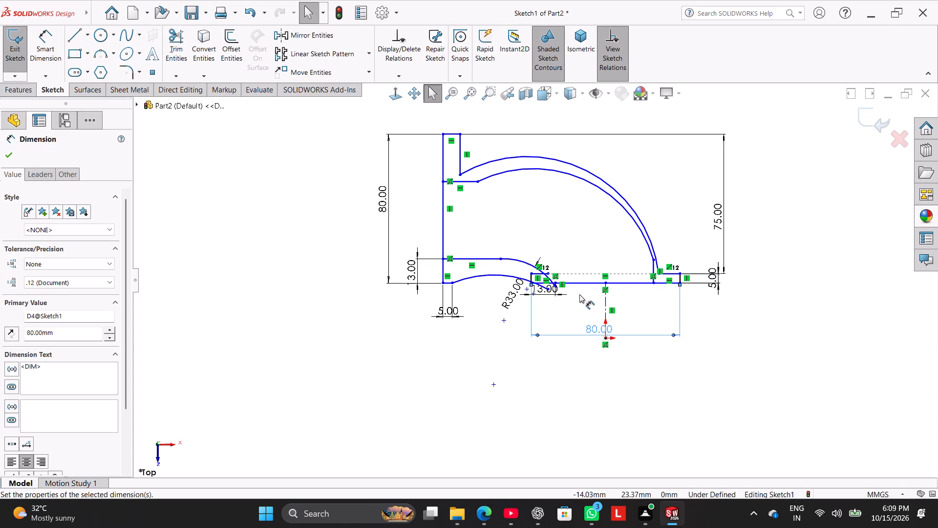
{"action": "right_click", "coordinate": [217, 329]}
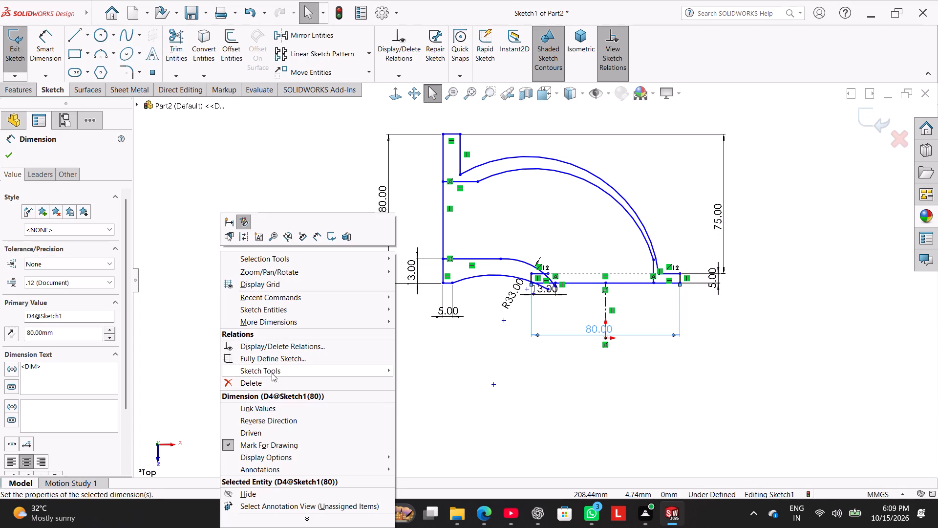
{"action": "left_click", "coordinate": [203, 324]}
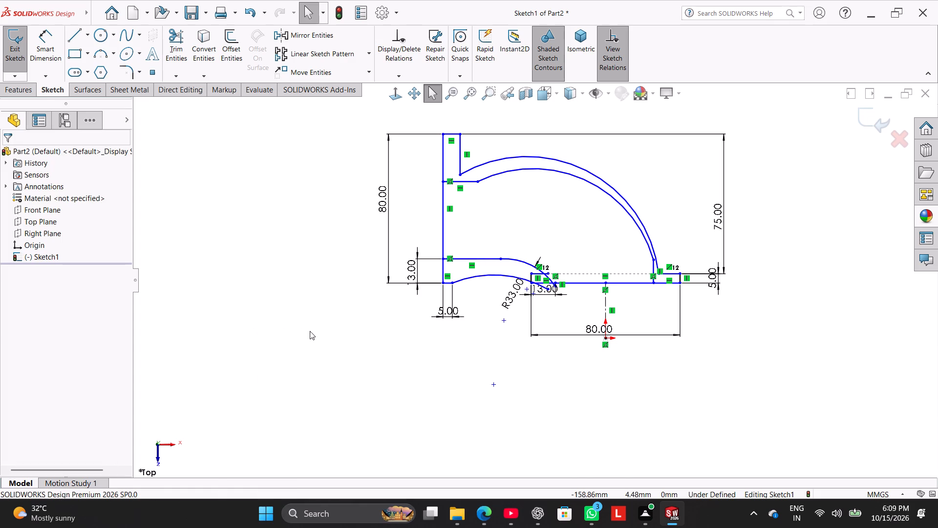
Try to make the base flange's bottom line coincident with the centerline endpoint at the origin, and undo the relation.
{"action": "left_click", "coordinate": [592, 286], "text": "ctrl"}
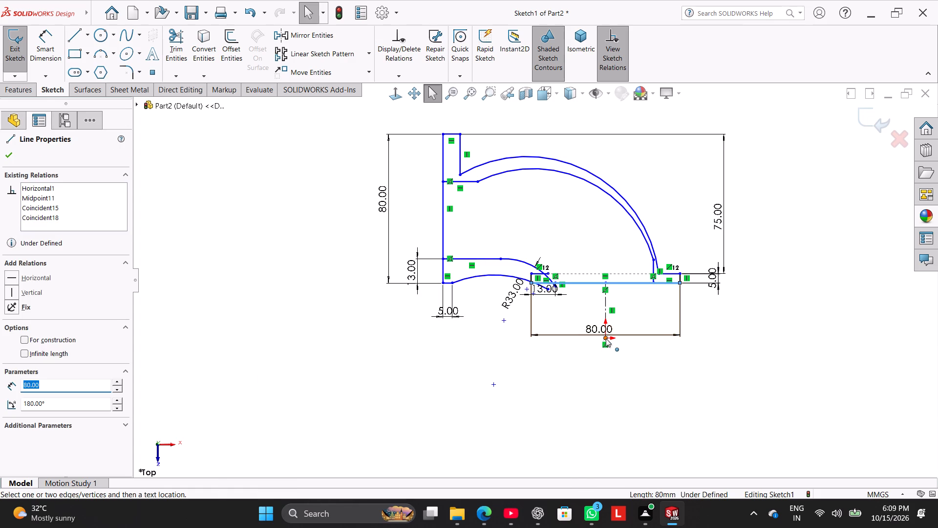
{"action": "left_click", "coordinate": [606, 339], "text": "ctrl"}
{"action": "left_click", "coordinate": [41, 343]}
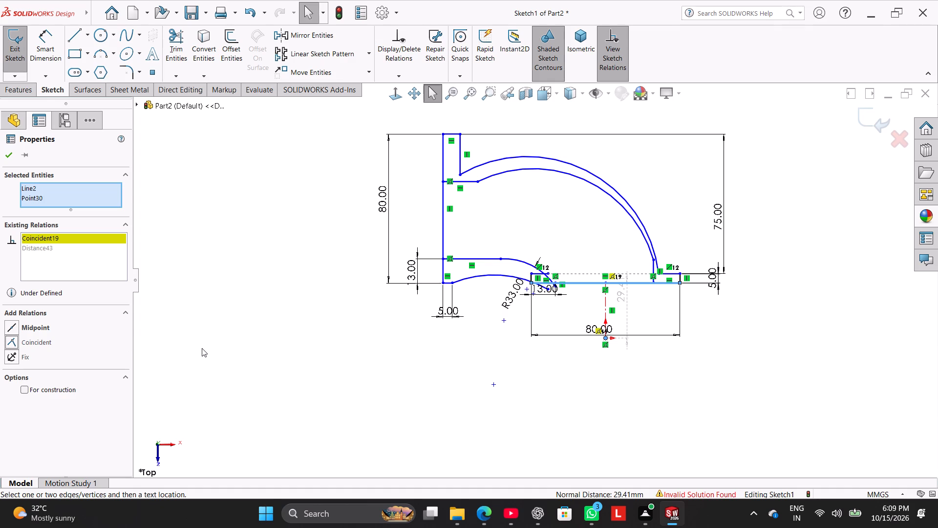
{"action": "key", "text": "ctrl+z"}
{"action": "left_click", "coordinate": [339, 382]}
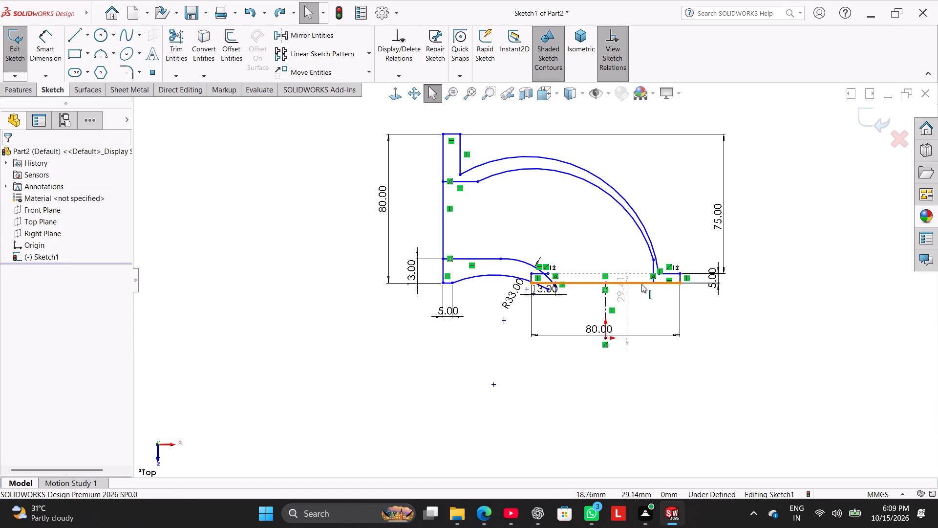
Move the base flange's bottom line down to about 18 mm below the origin.
{"action": "left_click_drag", "start_coordinate": [641, 284], "coordinate": [649, 367]}
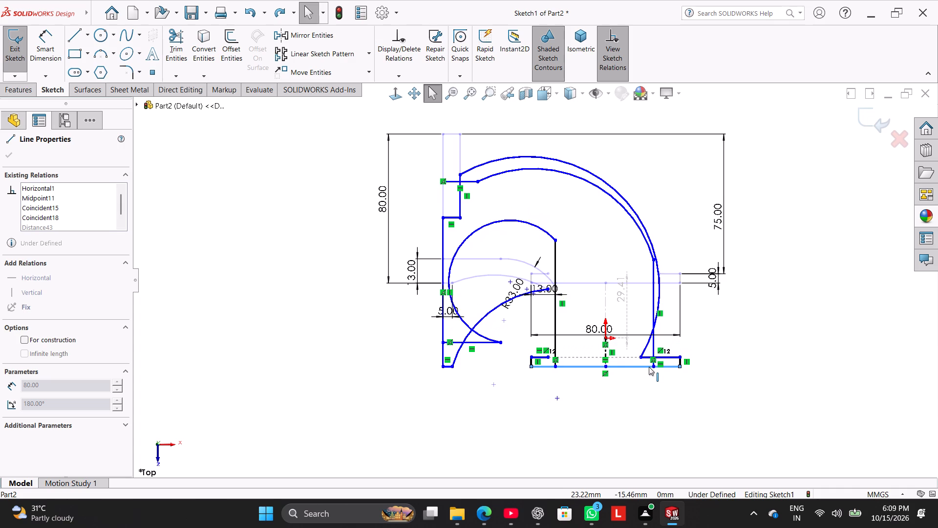
{"action": "left_click_drag", "start_coordinate": [649, 367], "coordinate": [653, 377]}
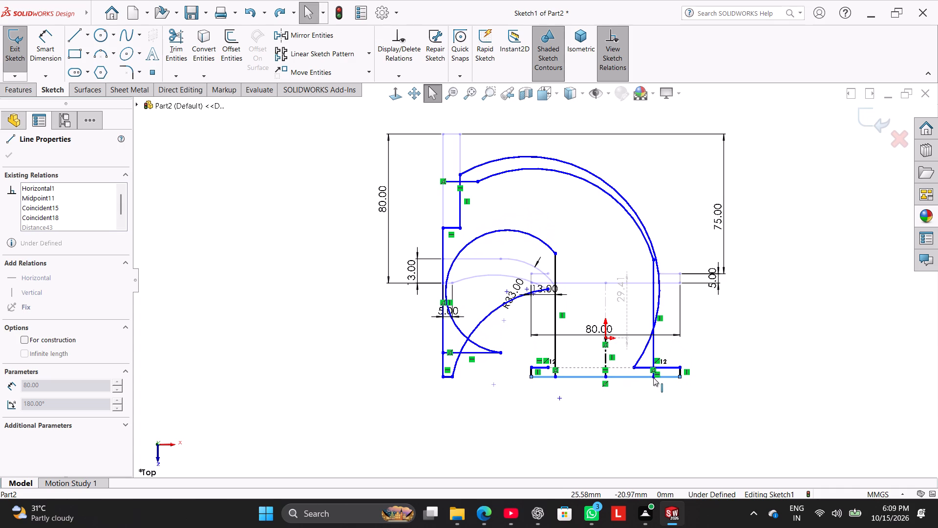
{"action": "left_click_drag", "start_coordinate": [653, 377], "coordinate": [660, 380]}
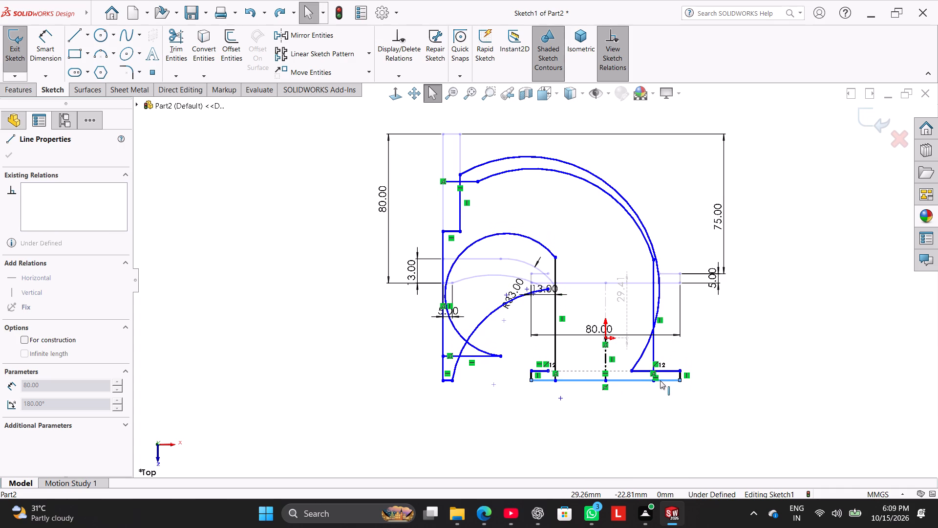
{"action": "left_click_drag", "start_coordinate": [660, 380], "coordinate": [664, 374]}
{"action": "left_click_drag", "start_coordinate": [664, 374], "coordinate": [690, 335]}
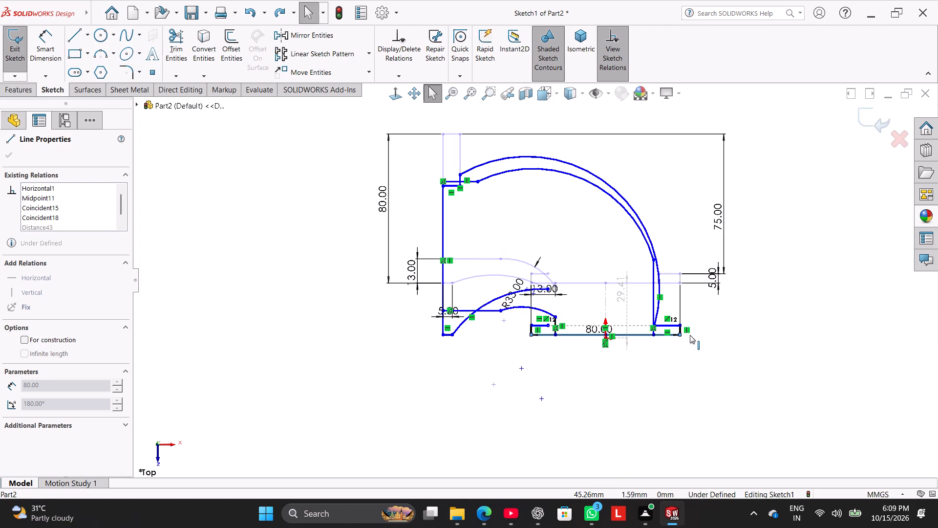
{"action": "left_click_drag", "start_coordinate": [690, 335], "coordinate": [683, 358]}
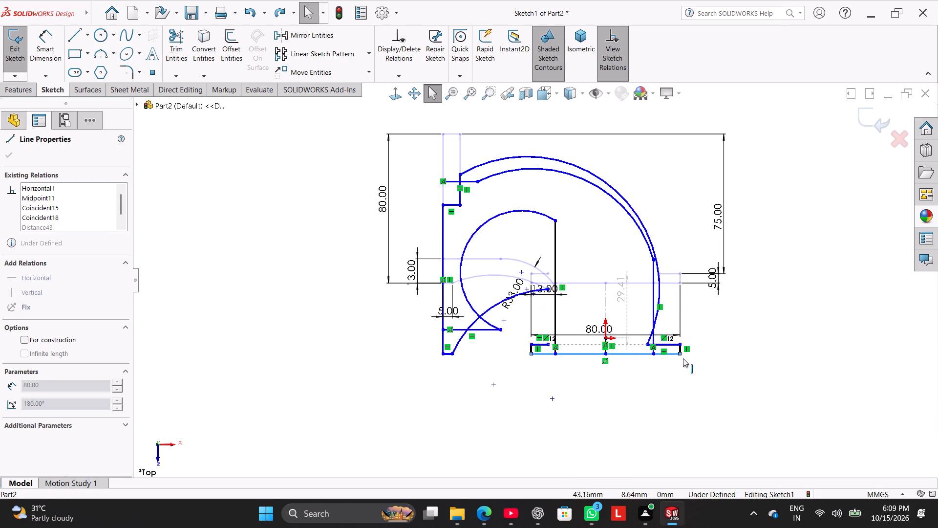
{"action": "left_click_drag", "start_coordinate": [683, 358], "coordinate": [680, 371]}
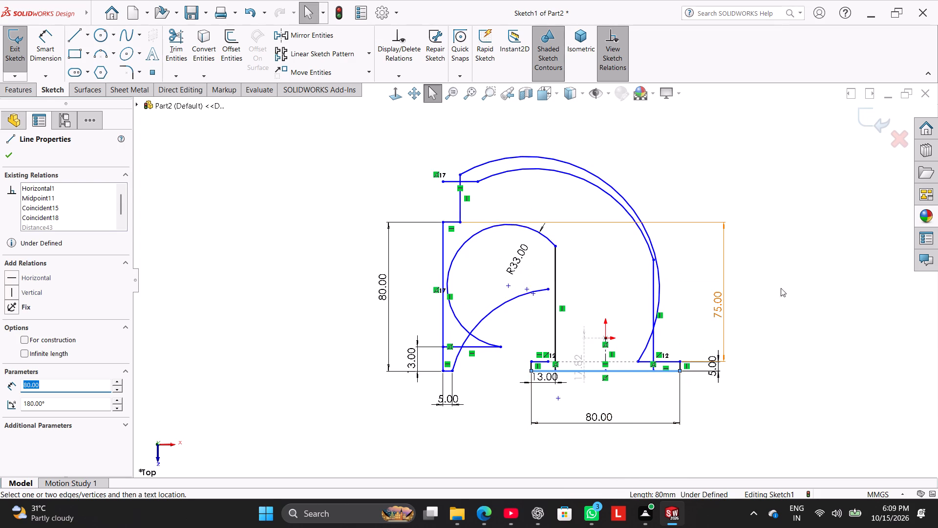
{"action": "left_click_drag", "start_coordinate": [811, 251], "coordinate": [807, 255]}
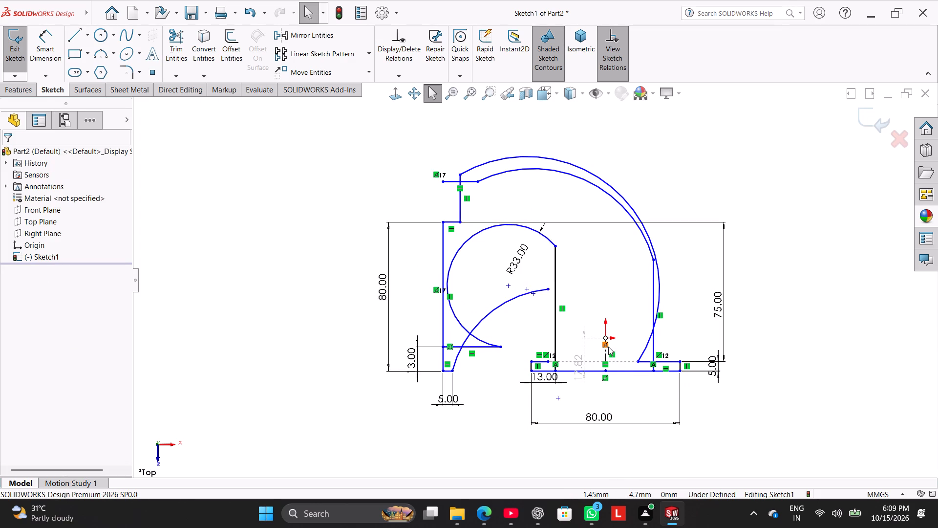
Delete the vertical construction line between the origin and the base flange's bottom line.
{"action": "right_click", "coordinate": [608, 353]}
{"action": "left_click", "coordinate": [640, 481]}
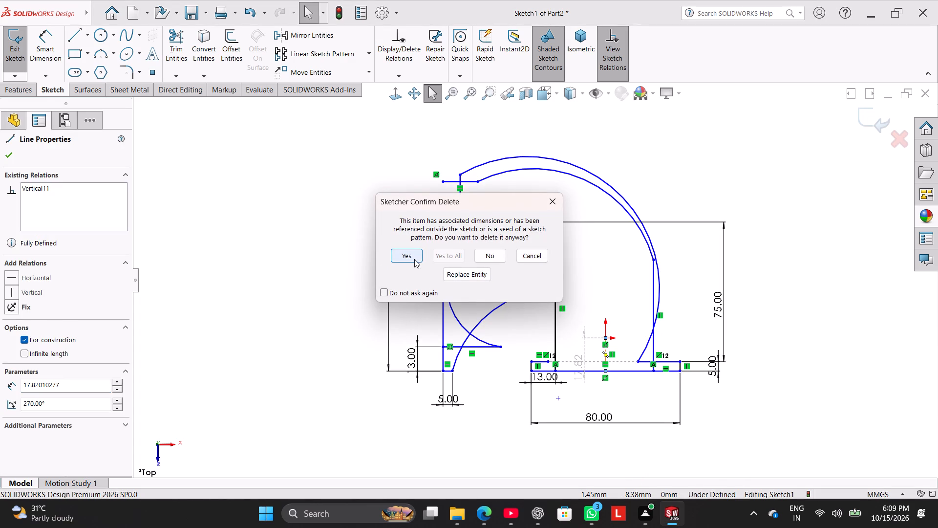
{"action": "left_click", "coordinate": [414, 259]}
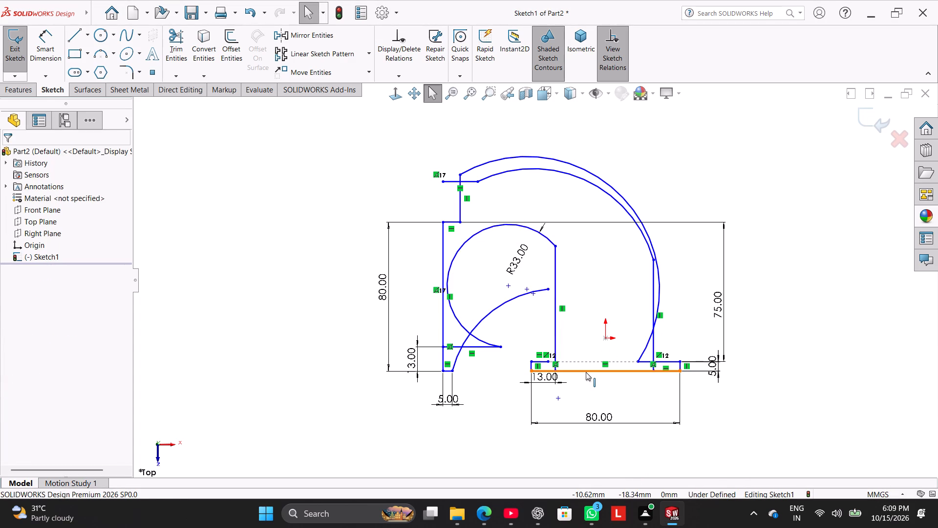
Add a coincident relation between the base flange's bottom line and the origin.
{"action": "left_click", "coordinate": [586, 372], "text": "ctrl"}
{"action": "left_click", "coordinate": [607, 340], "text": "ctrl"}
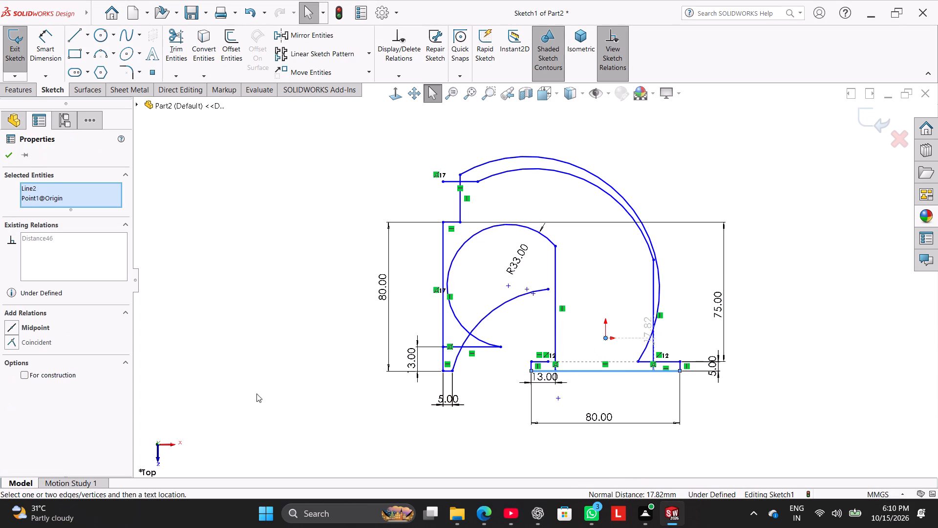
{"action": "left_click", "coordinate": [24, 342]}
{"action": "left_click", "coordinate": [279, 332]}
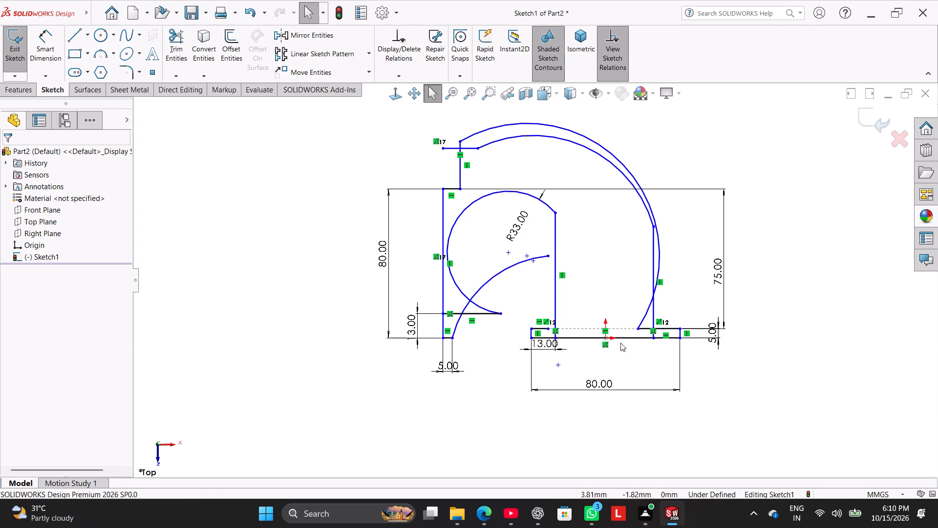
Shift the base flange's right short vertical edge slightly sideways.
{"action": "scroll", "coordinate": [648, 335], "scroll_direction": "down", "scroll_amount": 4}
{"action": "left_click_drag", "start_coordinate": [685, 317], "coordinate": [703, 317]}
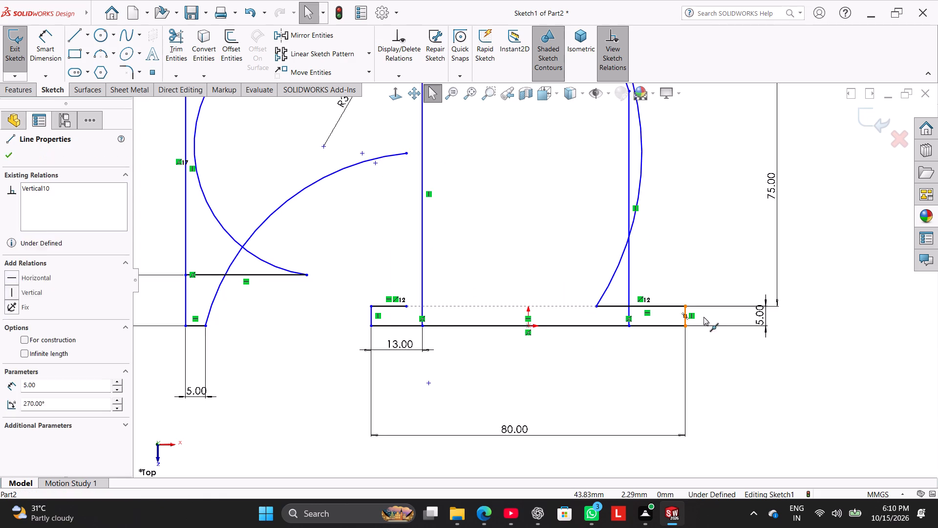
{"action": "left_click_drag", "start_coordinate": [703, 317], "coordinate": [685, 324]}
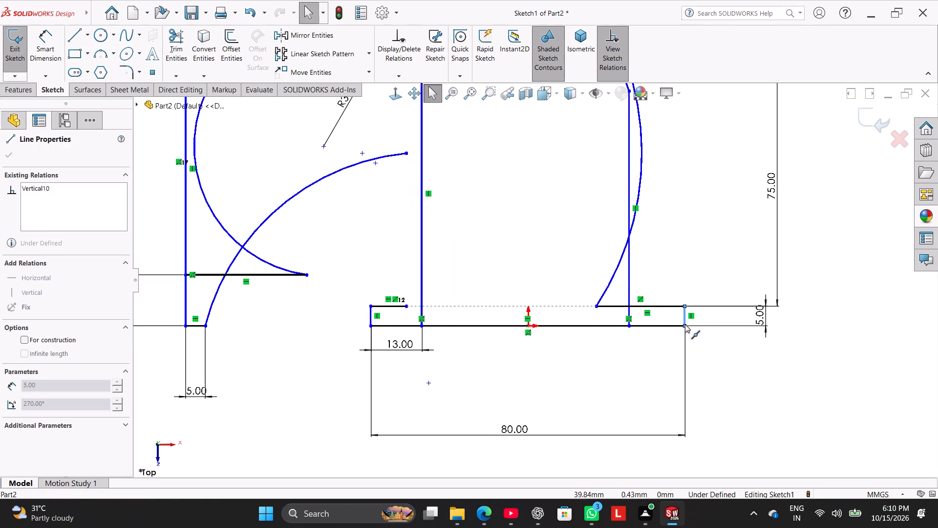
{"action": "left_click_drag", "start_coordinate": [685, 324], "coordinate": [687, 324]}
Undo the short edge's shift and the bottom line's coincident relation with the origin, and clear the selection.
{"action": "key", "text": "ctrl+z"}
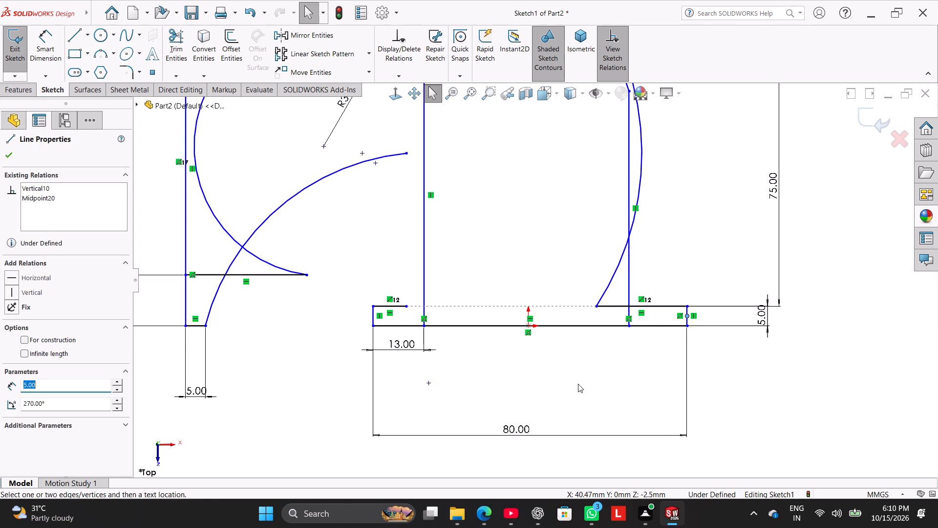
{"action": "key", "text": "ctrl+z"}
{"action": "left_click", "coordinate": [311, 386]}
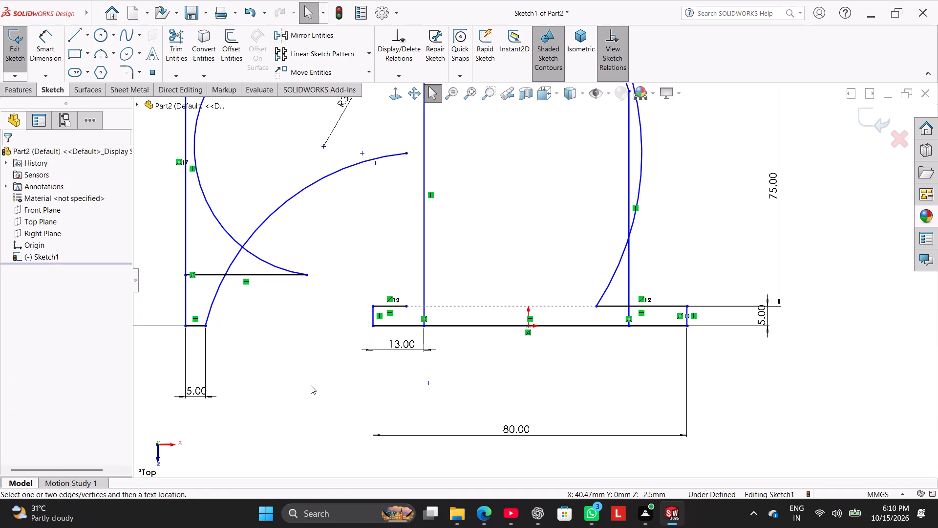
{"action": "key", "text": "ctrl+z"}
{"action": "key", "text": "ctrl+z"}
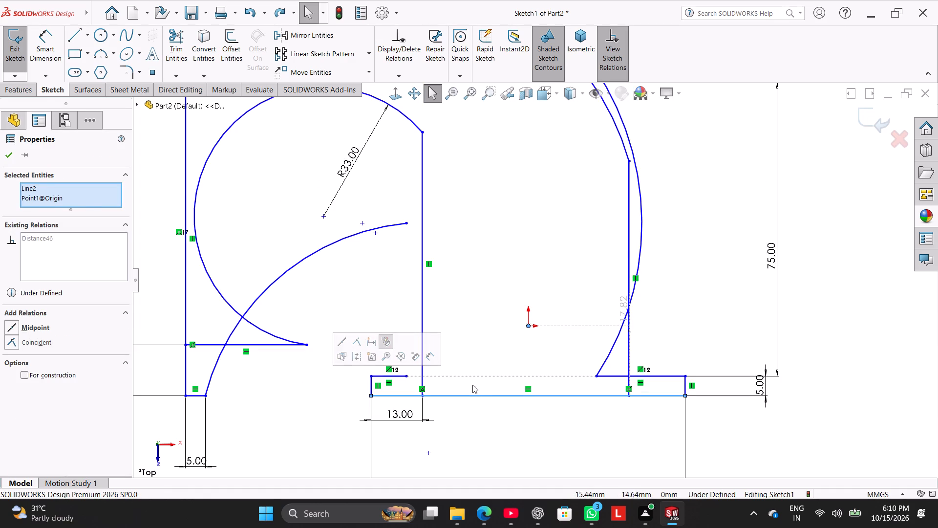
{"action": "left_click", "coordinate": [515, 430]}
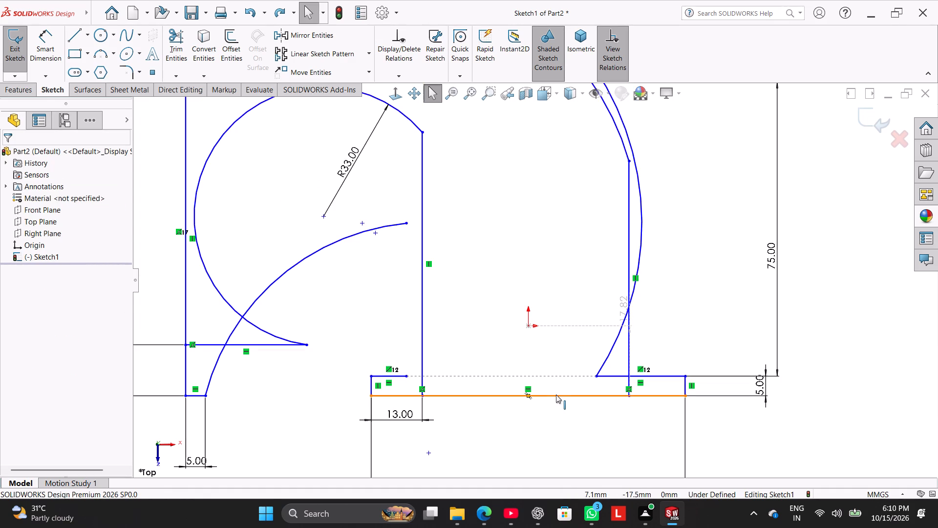
Make the midpoint of the base flange's bottom line coincident with the origin.
{"action": "left_click", "coordinate": [527, 396], "text": "ctrl"}
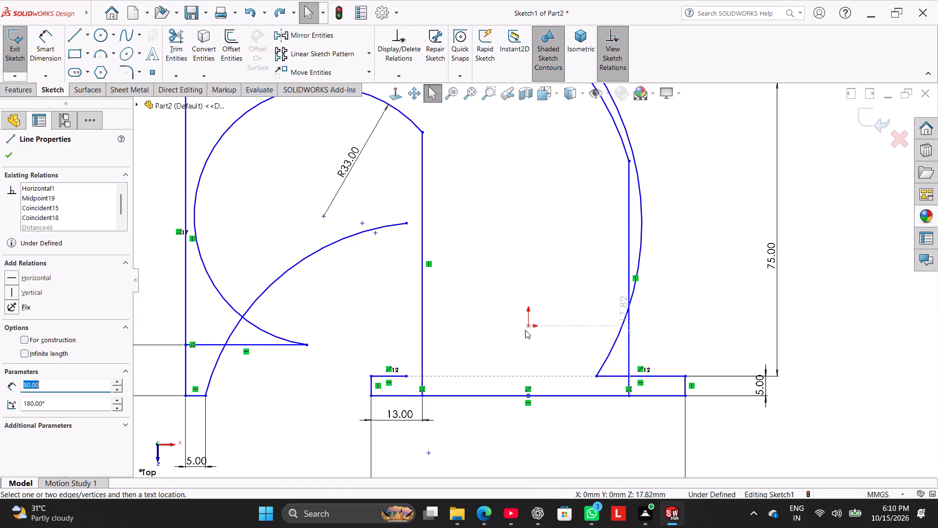
{"action": "left_click", "coordinate": [528, 327], "text": "ctrl"}
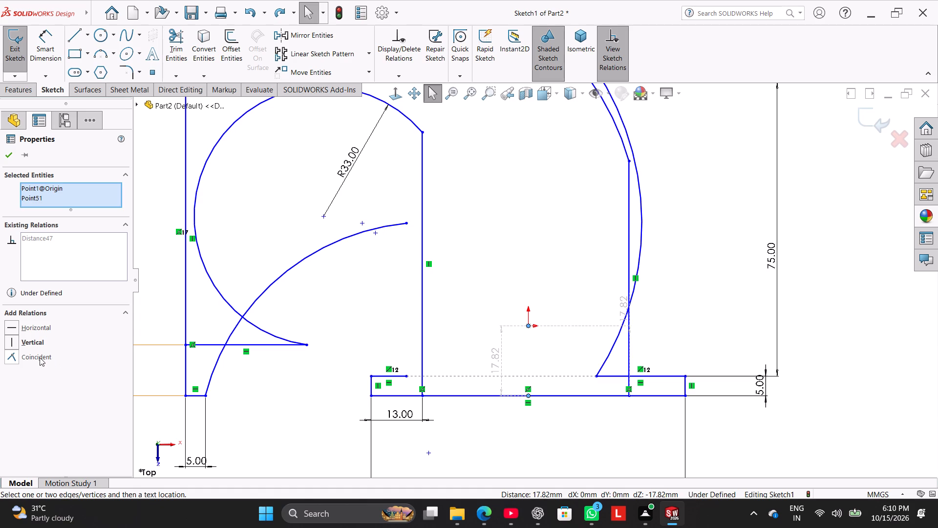
{"action": "left_click", "coordinate": [40, 357]}
{"action": "scroll", "coordinate": [640, 367], "scroll_direction": "up", "scroll_amount": 2}
{"action": "scroll", "coordinate": [471, 323], "scroll_direction": "up", "scroll_amount": 3}
{"action": "left_click", "coordinate": [684, 184]}
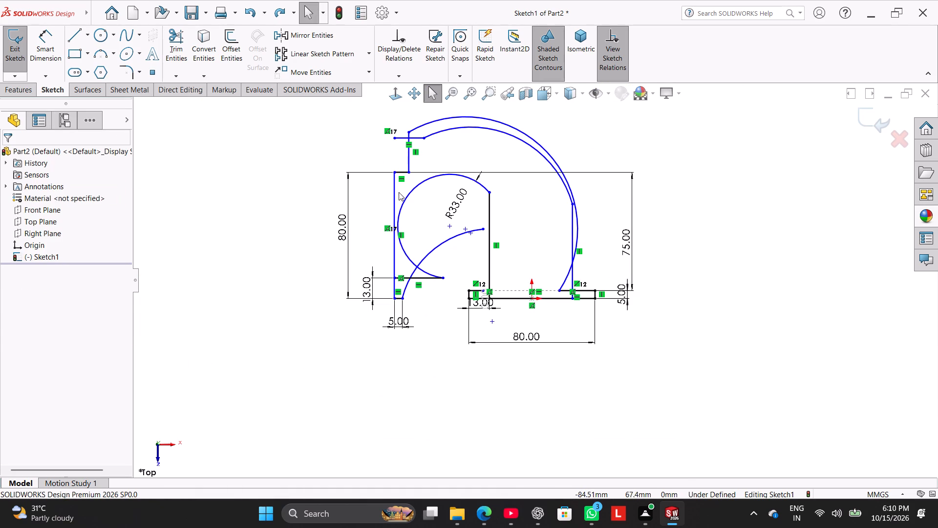
Trim away the profile's stepped left side, the small lower-left flange, the inner arc and the R33 arc's crossing lower end.
{"action": "left_click", "coordinate": [176, 38]}
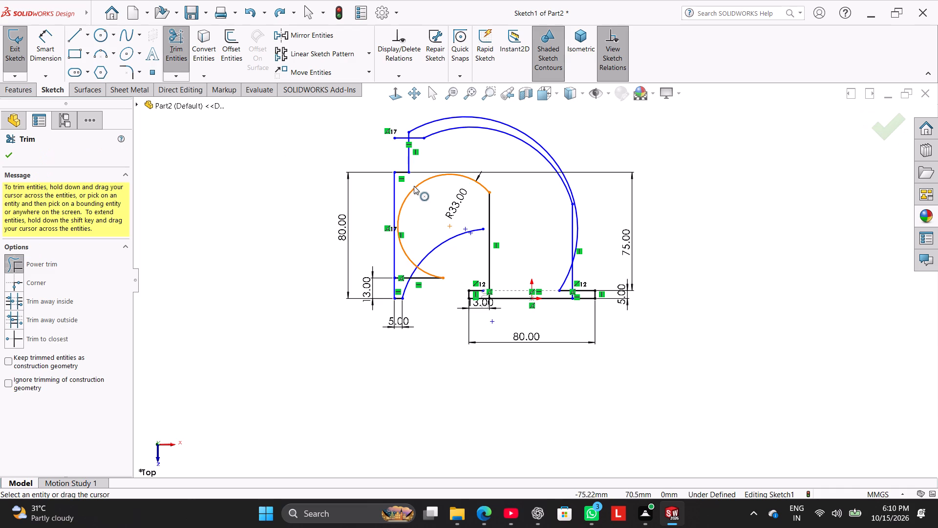
{"action": "left_click_drag", "start_coordinate": [413, 177], "coordinate": [381, 199]}
{"action": "left_click_drag", "start_coordinate": [421, 161], "coordinate": [393, 160]}
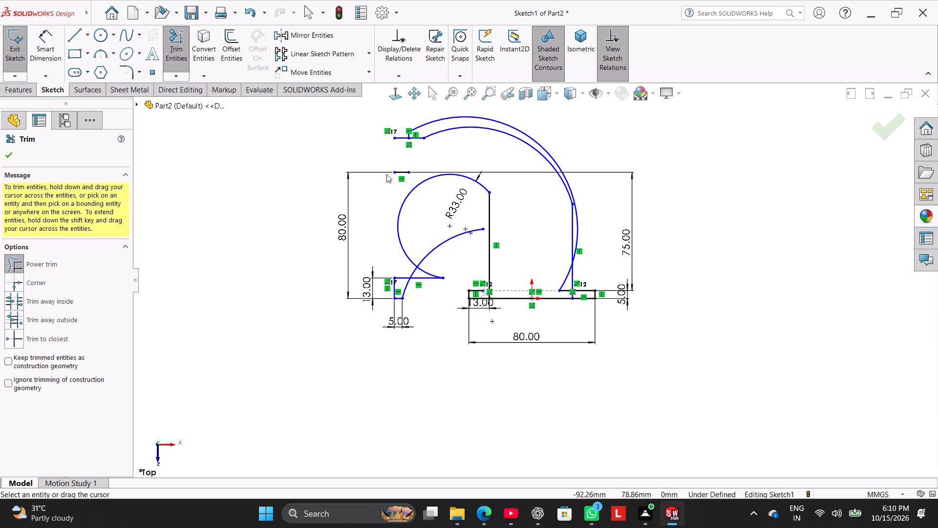
{"action": "left_click_drag", "start_coordinate": [403, 178], "coordinate": [403, 156]}
{"action": "left_click_drag", "start_coordinate": [401, 192], "coordinate": [407, 157]}
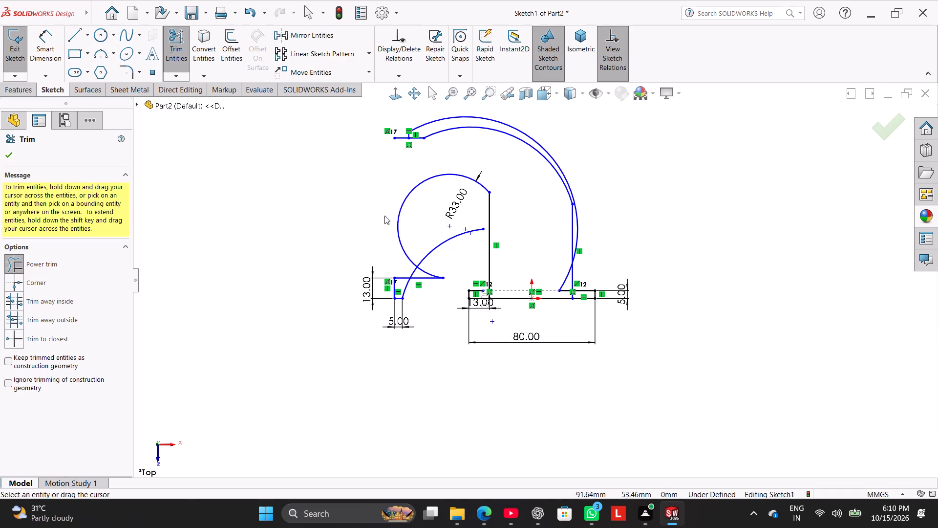
{"action": "left_click_drag", "start_coordinate": [408, 304], "coordinate": [397, 294]}
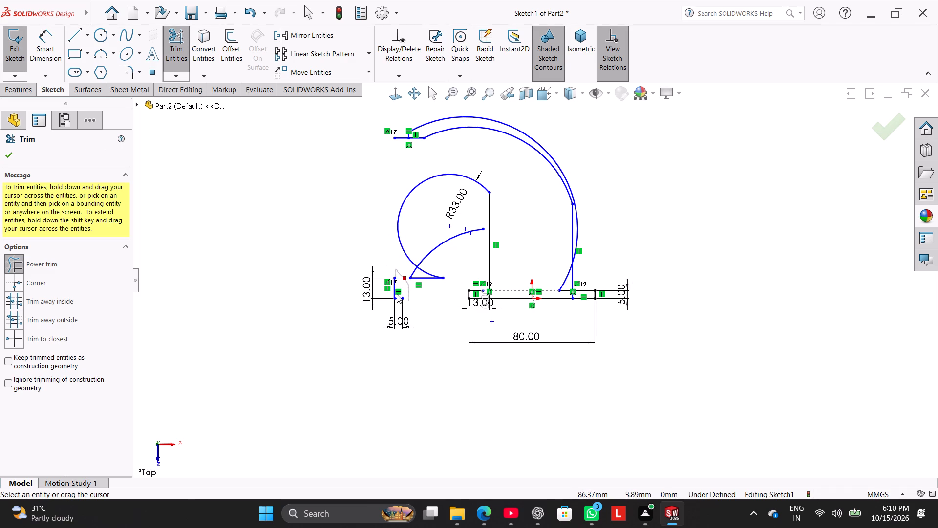
{"action": "left_click_drag", "start_coordinate": [397, 294], "coordinate": [417, 316]}
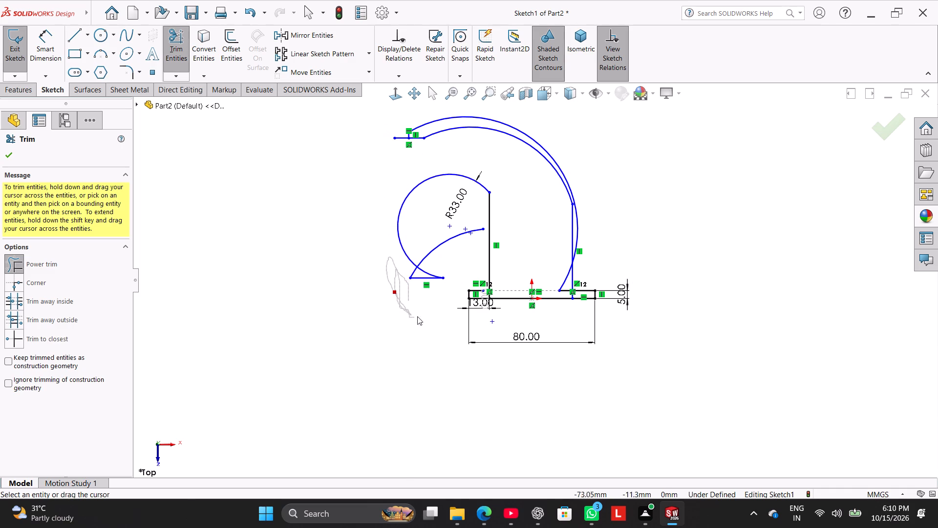
{"action": "left_click_drag", "start_coordinate": [417, 316], "coordinate": [438, 238]}
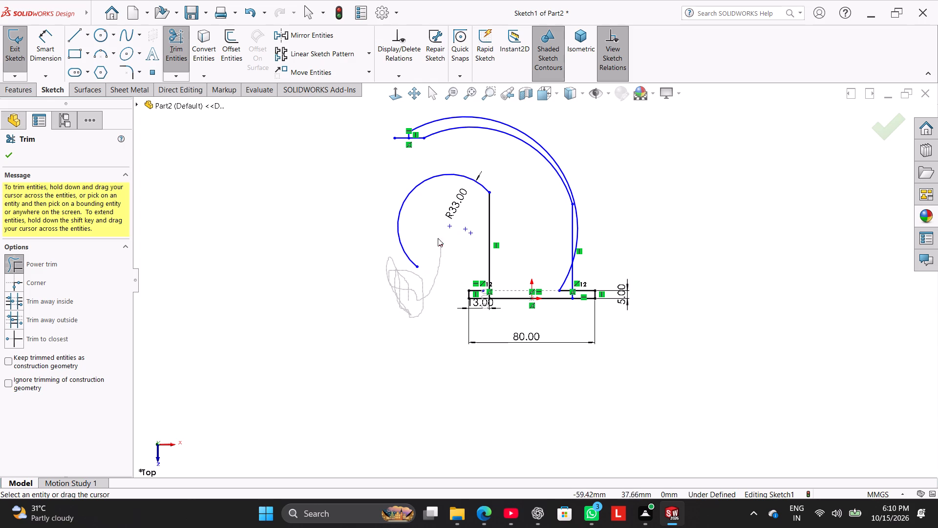
{"action": "left_click_drag", "start_coordinate": [438, 238], "coordinate": [360, 242]}
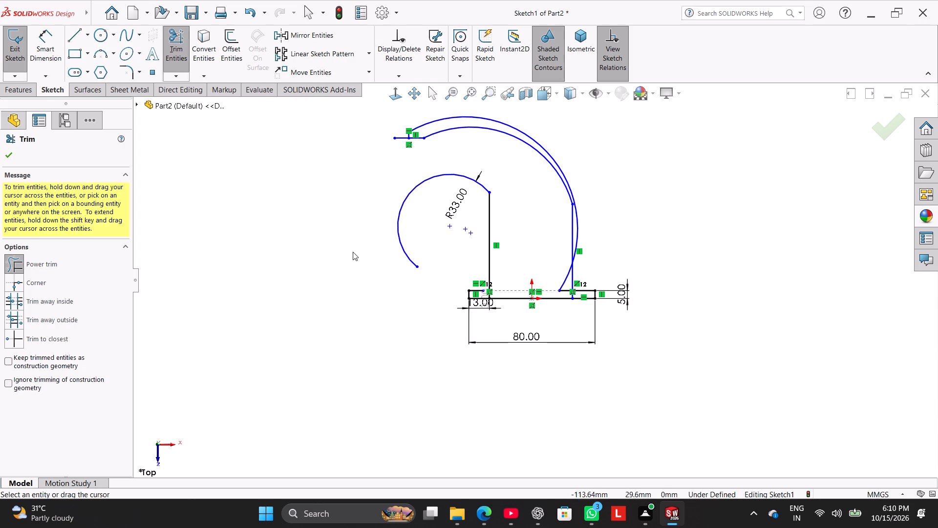
Trim away both large outer arcs and the short lines at their upper-left ends.
{"action": "left_click_drag", "start_coordinate": [399, 156], "coordinate": [413, 120]}
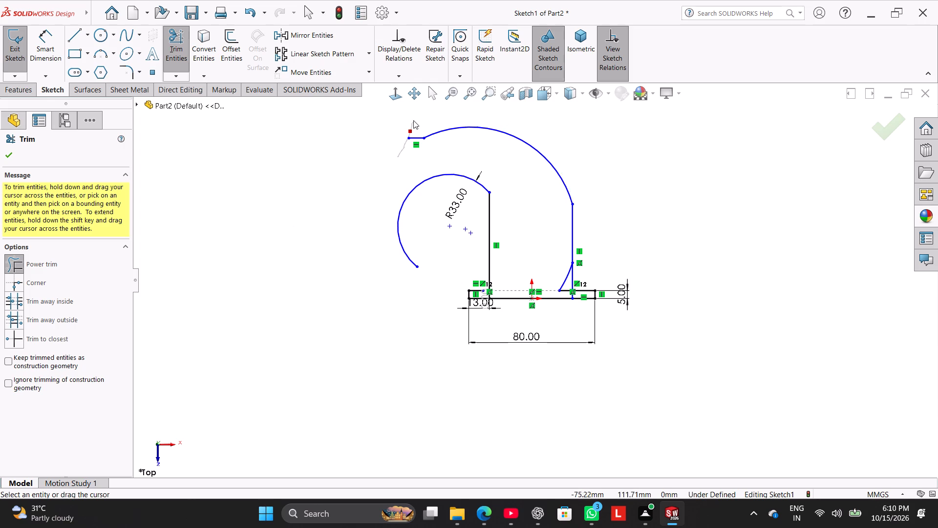
{"action": "left_click_drag", "start_coordinate": [413, 120], "coordinate": [414, 128]}
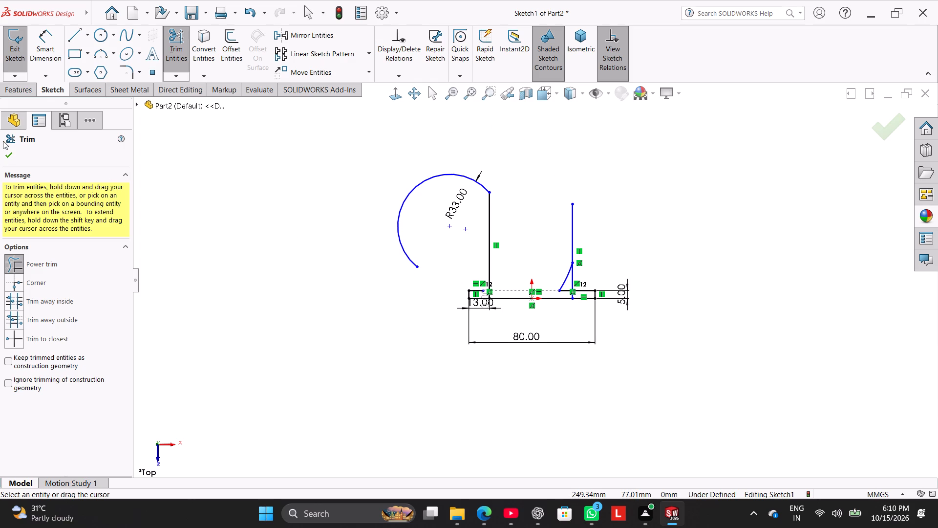
{"action": "left_click", "coordinate": [4, 150]}
Lower the R33 arc's junction with the left vertical line to just above the base flange.
{"action": "scroll", "coordinate": [502, 270], "scroll_direction": "down", "scroll_amount": 3}
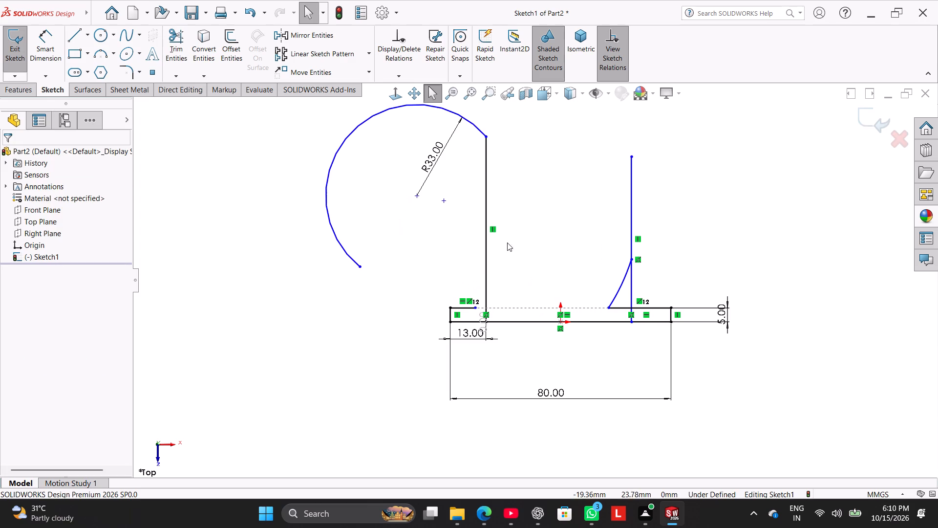
{"action": "left_click_drag", "start_coordinate": [487, 137], "coordinate": [498, 209]}
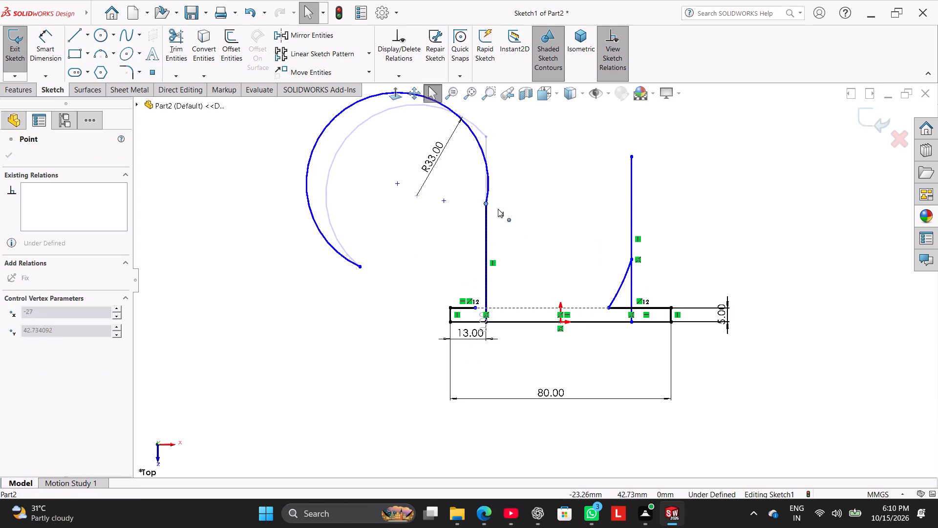
{"action": "left_click_drag", "start_coordinate": [498, 209], "coordinate": [500, 288]}
{"action": "left_click", "coordinate": [362, 303]}
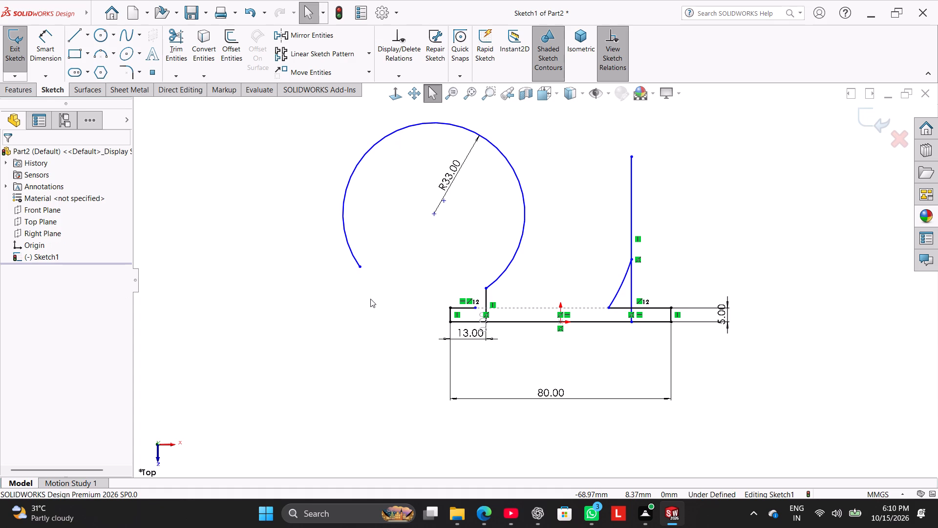
Add a tangent relation between the R33 arc and the left vertical line.
{"action": "scroll", "coordinate": [516, 289], "scroll_direction": "down", "scroll_amount": 3}
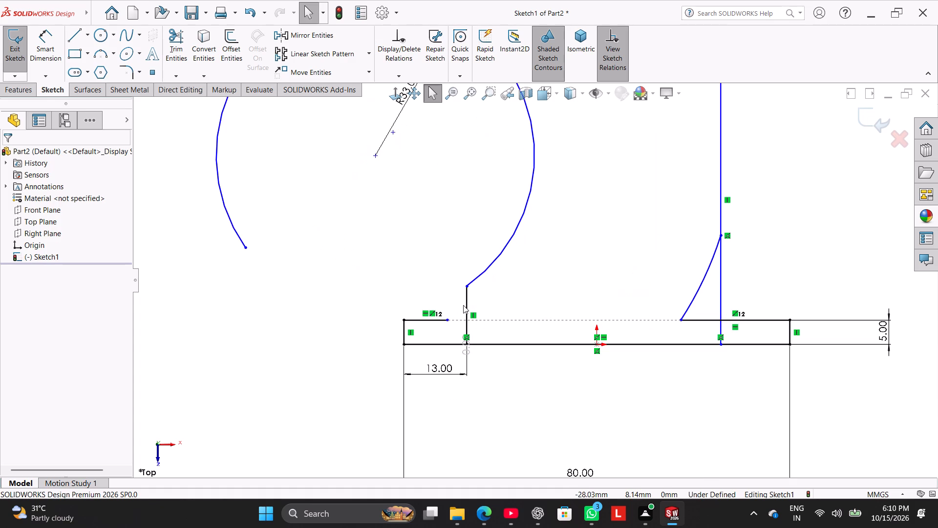
{"action": "left_click", "coordinate": [466, 306], "text": "ctrl"}
{"action": "left_click", "coordinate": [480, 275], "text": "ctrl"}
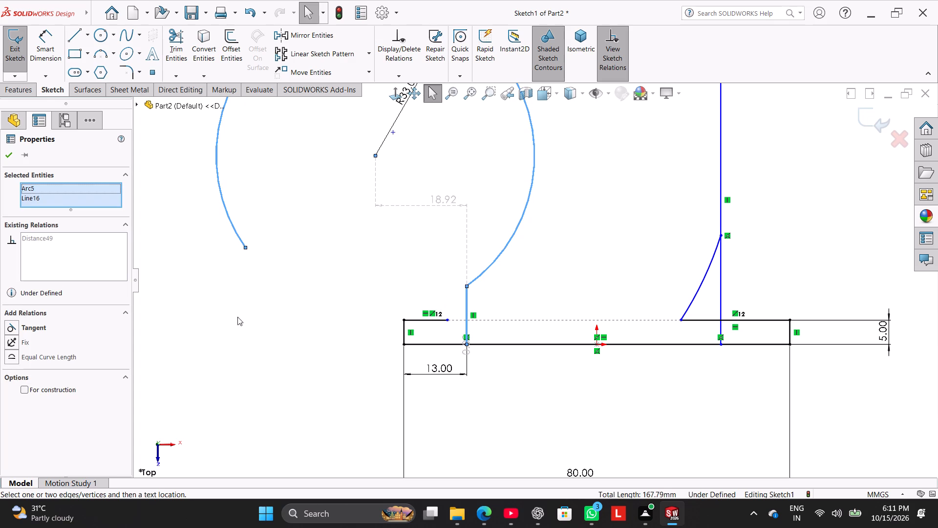
{"action": "left_click", "coordinate": [28, 329]}
{"action": "left_click", "coordinate": [333, 322]}
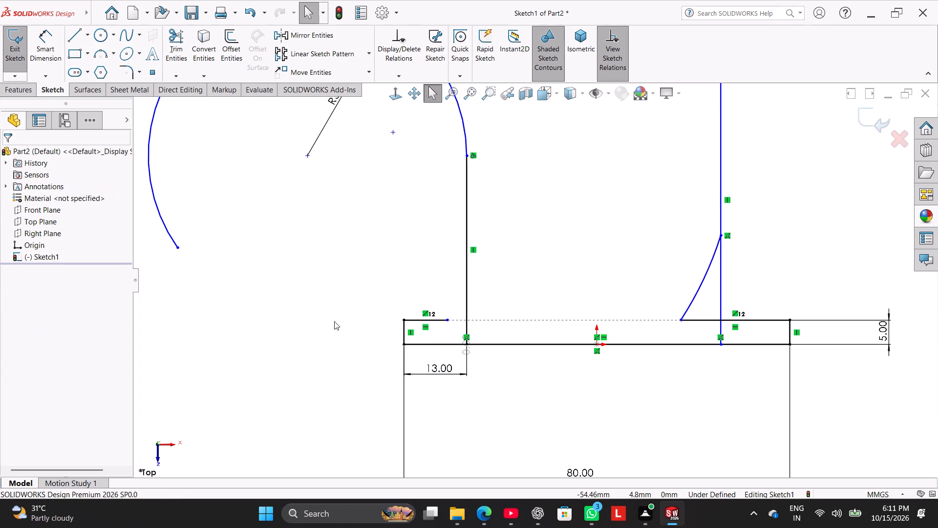
Nudge the R33 arc's free end and lower its tangent junction with the vertical line to just above the base flange.
{"action": "scroll", "coordinate": [418, 309], "scroll_direction": "up", "scroll_amount": 4}
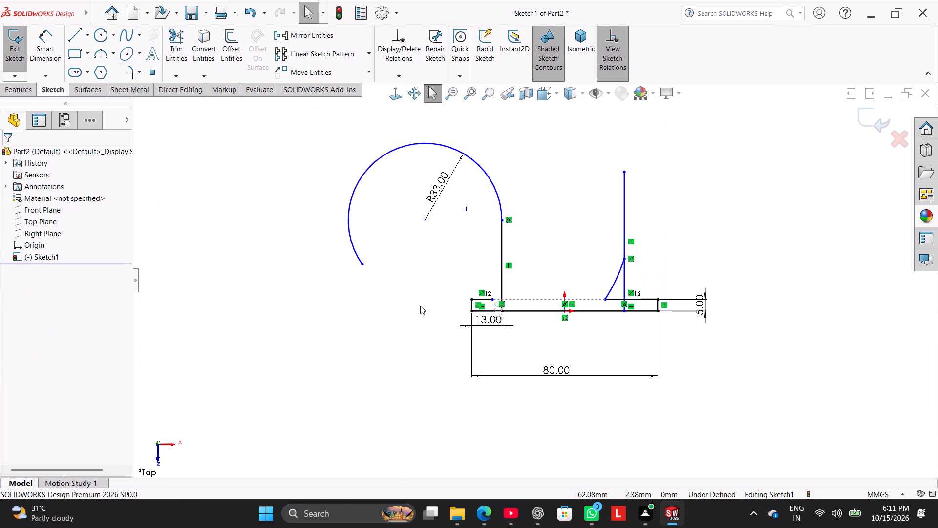
{"action": "scroll", "coordinate": [420, 306], "scroll_direction": "up", "scroll_amount": 3}
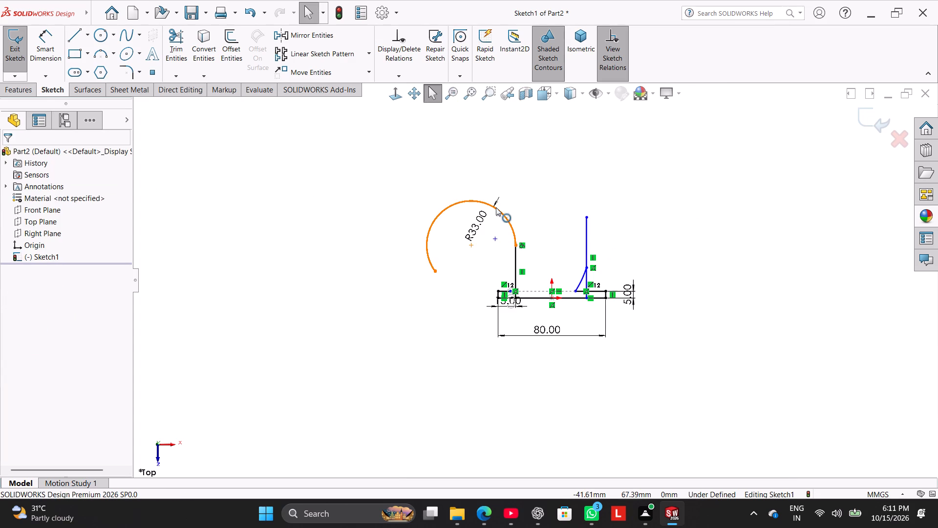
{"action": "left_click", "coordinate": [435, 272]}
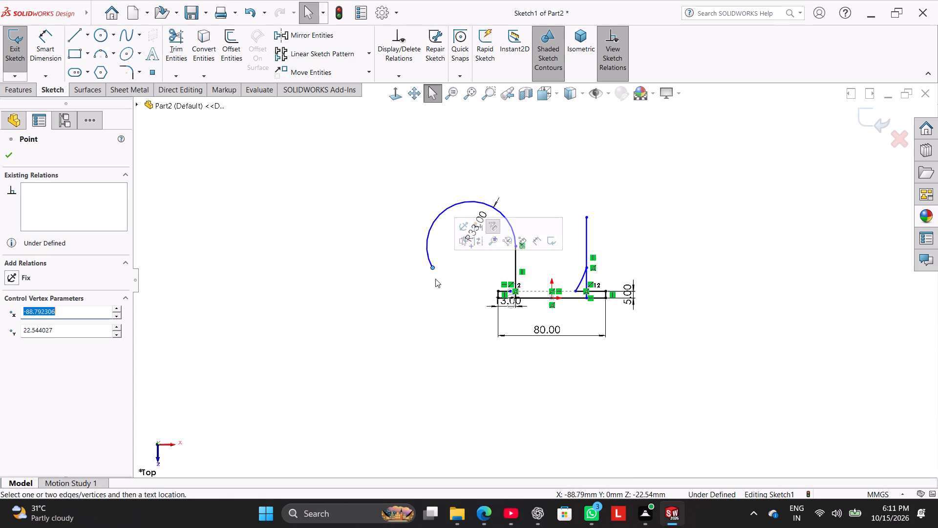
{"action": "left_click", "coordinate": [439, 301]}
{"action": "left_click_drag", "start_coordinate": [516, 247], "coordinate": [518, 261]}
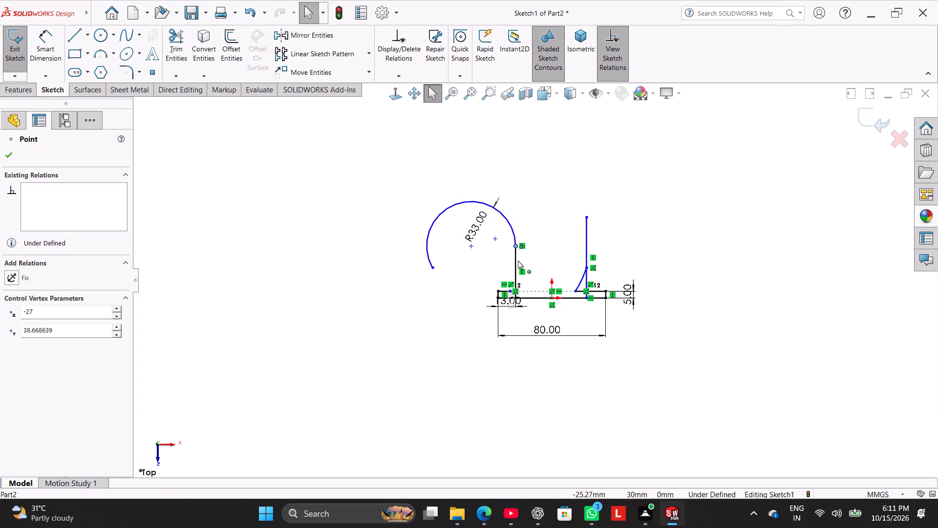
{"action": "left_click_drag", "start_coordinate": [518, 261], "coordinate": [518, 284]}
{"action": "left_click", "coordinate": [408, 288]}
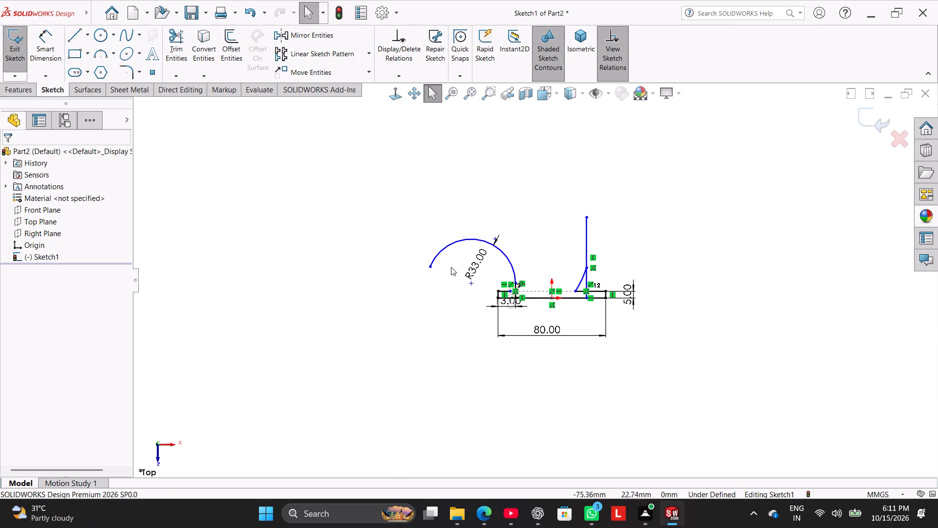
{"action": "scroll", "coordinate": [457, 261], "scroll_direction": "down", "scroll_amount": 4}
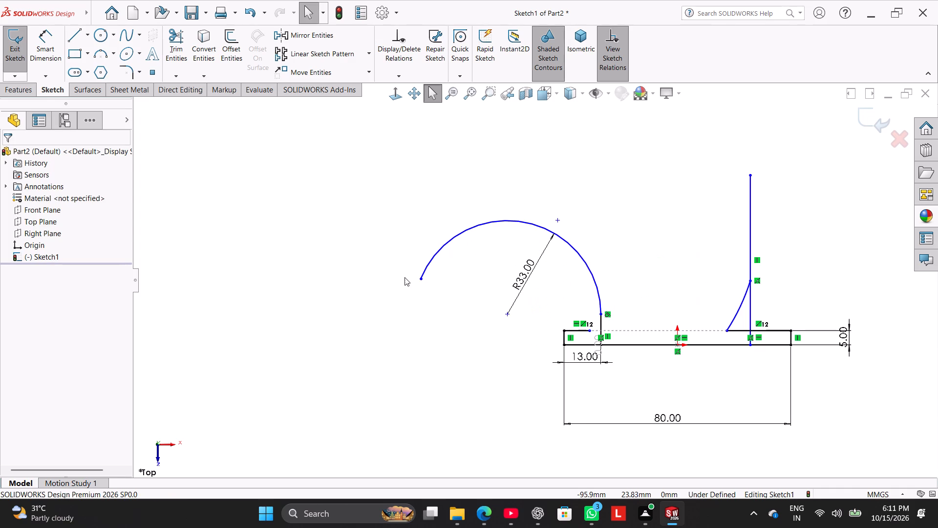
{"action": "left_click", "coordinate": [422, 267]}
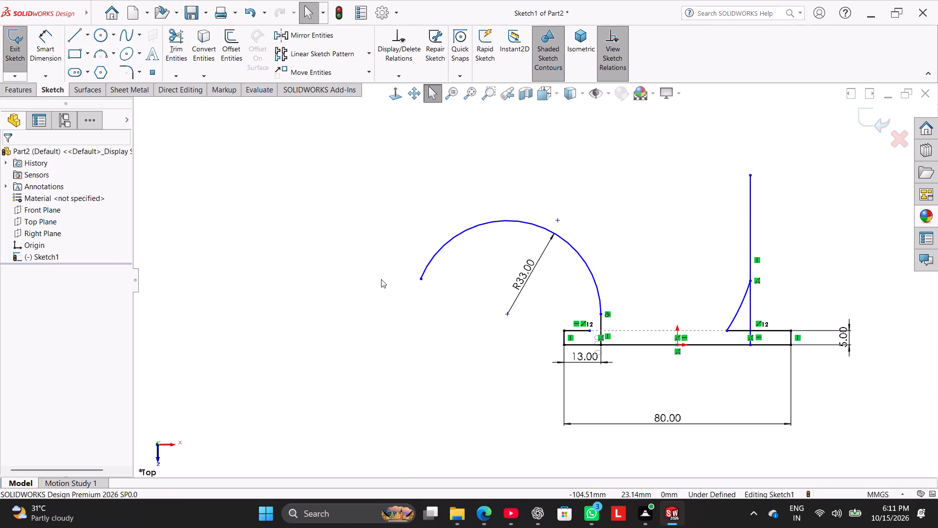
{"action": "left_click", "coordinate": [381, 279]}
Trim the leftover curved stub and the flange top-edge piece extending inward from the right vertical line.
{"action": "scroll", "coordinate": [705, 254], "scroll_direction": "up", "scroll_amount": 1}
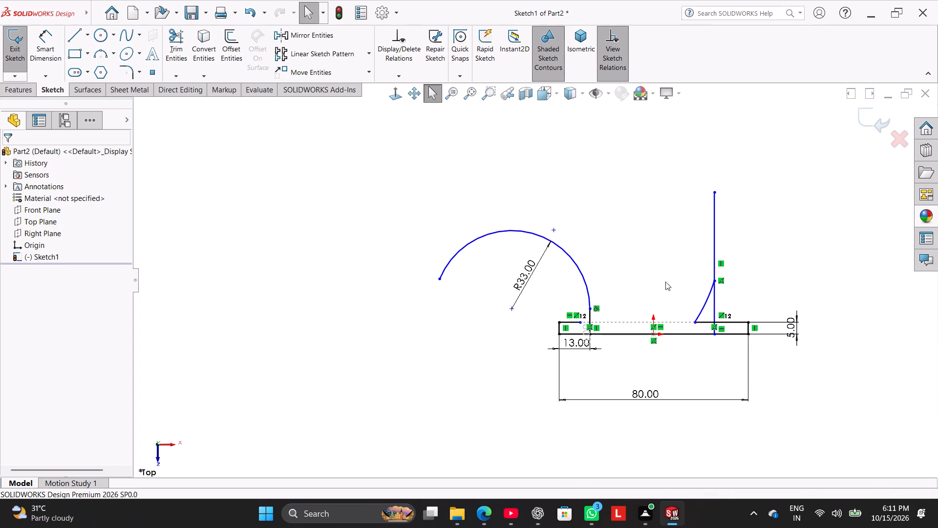
{"action": "left_click", "coordinate": [176, 56]}
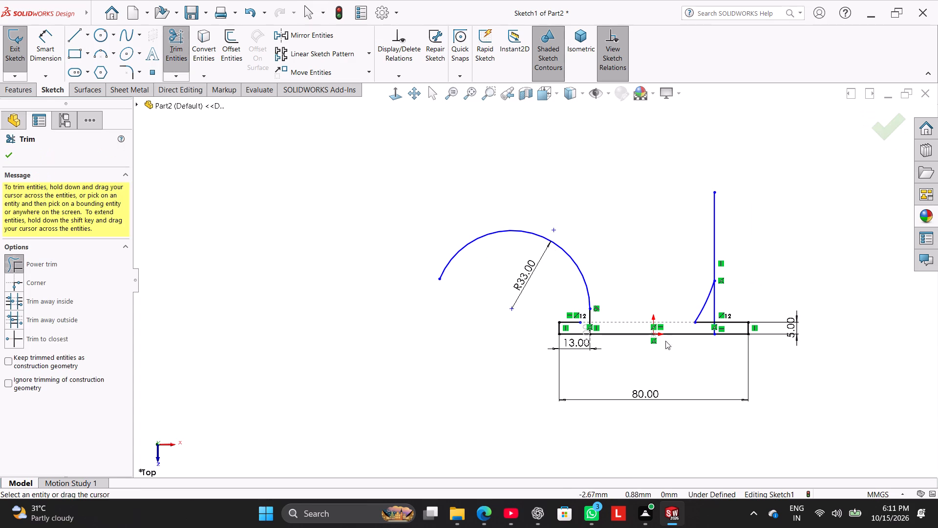
{"action": "left_click_drag", "start_coordinate": [700, 327], "coordinate": [707, 295]}
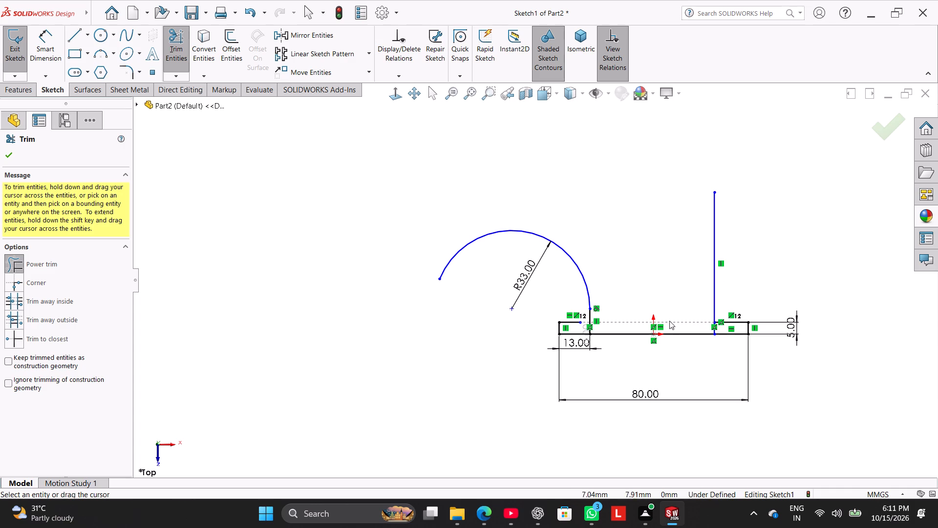
{"action": "right_click", "coordinate": [427, 381]}
{"action": "left_click", "coordinate": [398, 411]}
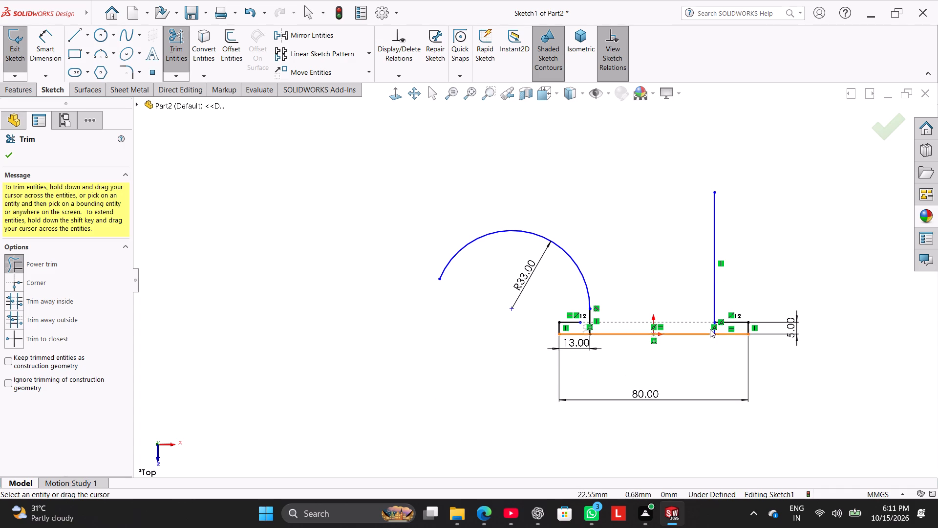
{"action": "scroll", "coordinate": [710, 328], "scroll_direction": "down", "scroll_amount": 6}
{"action": "left_click", "coordinate": [639, 290]}
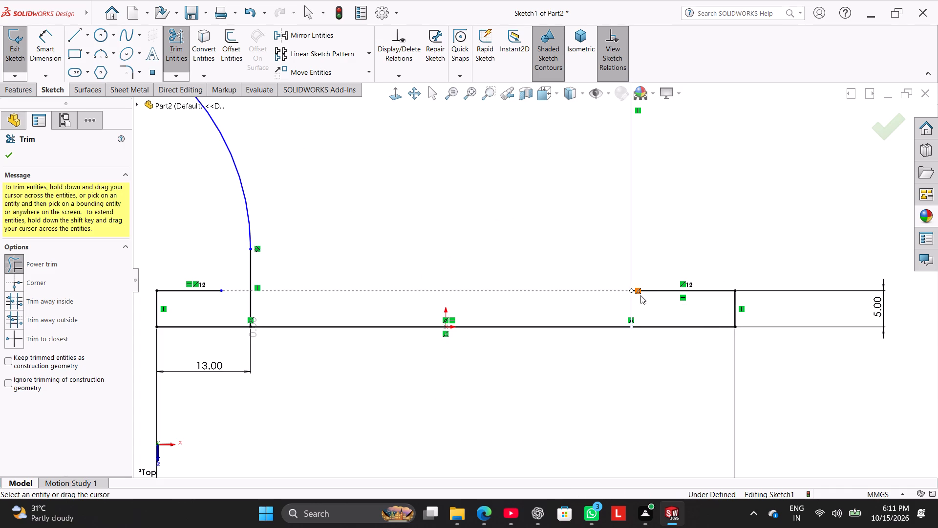
{"action": "left_click", "coordinate": [8, 157]}
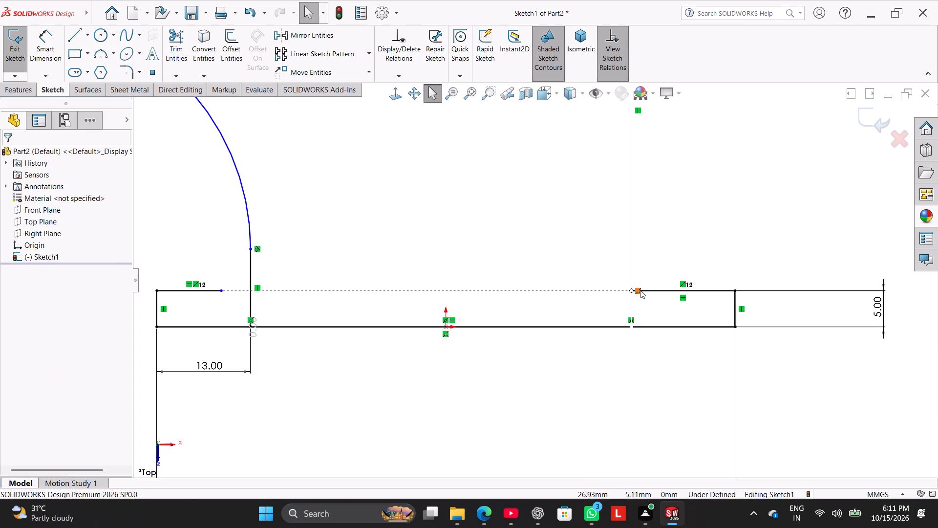
Delete the coincident relation at the right flange top edge's inner end and move that endpoint outward to about X 30 mm.
{"action": "right_click", "coordinate": [639, 290]}
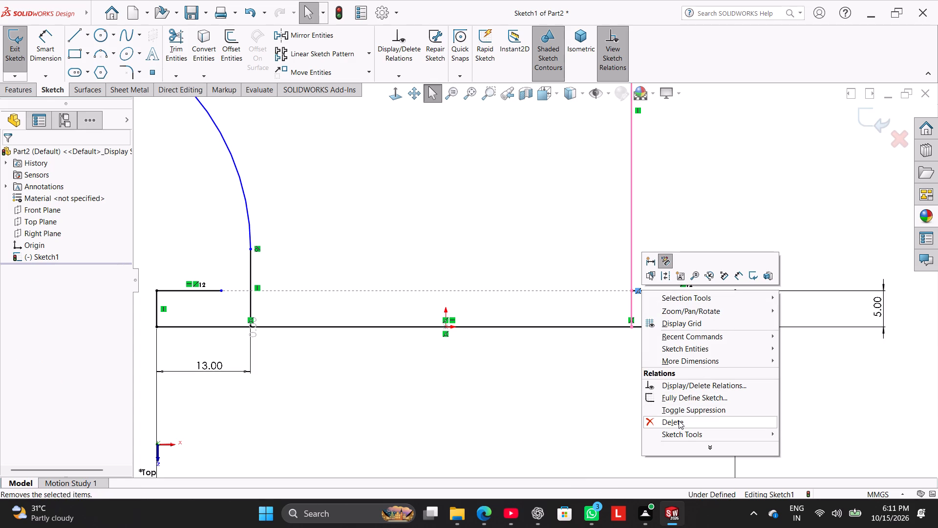
{"action": "left_click", "coordinate": [679, 420]}
{"action": "left_click_drag", "start_coordinate": [631, 291], "coordinate": [635, 291]}
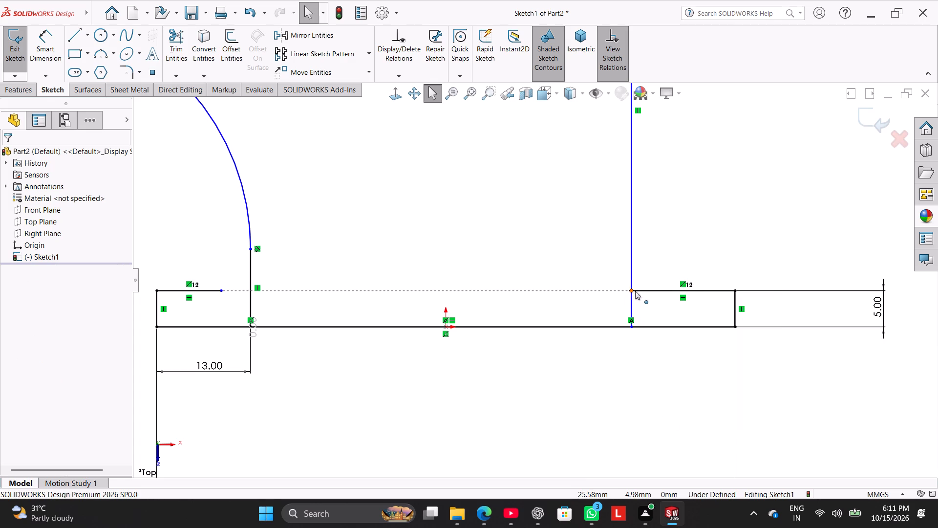
{"action": "left_click_drag", "start_coordinate": [635, 291], "coordinate": [664, 298]}
{"action": "scroll", "coordinate": [637, 286], "scroll_direction": "up", "scroll_amount": 6}
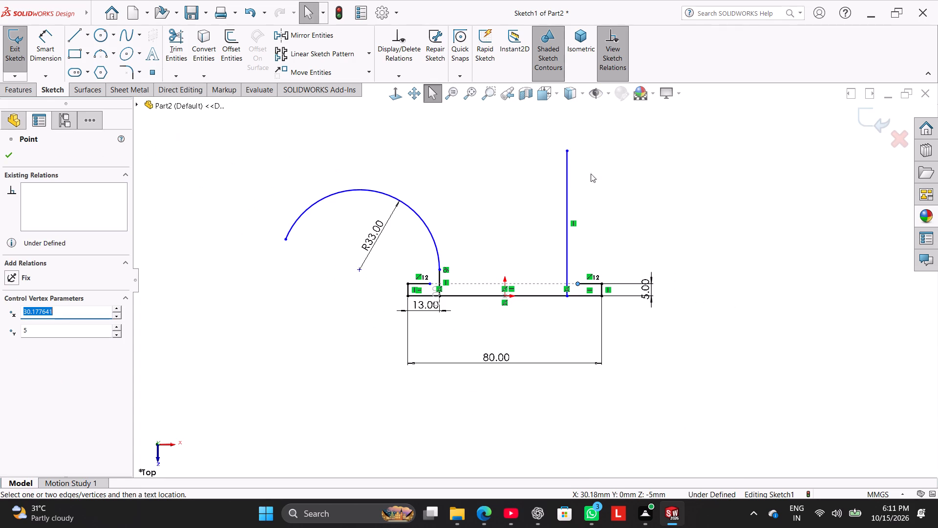
Shorten the right vertical line by moving its upper endpoint down to about X 24 mm, Y 12.7 mm.
{"action": "left_click_drag", "start_coordinate": [568, 151], "coordinate": [563, 262]}
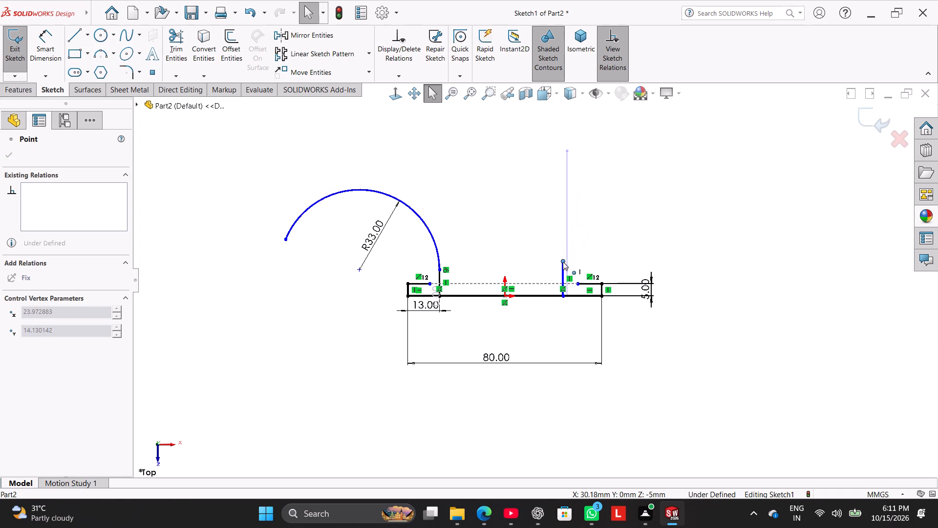
{"action": "left_click_drag", "start_coordinate": [563, 262], "coordinate": [563, 265]}
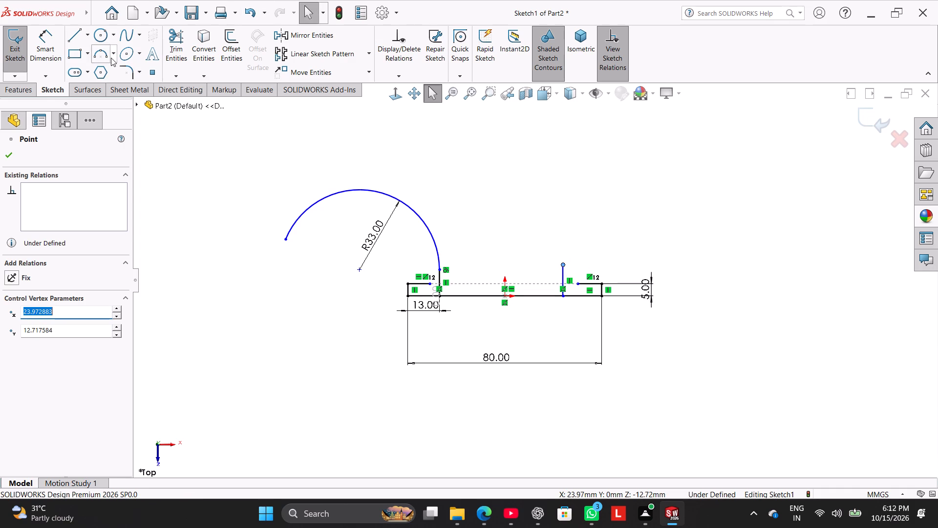
Sketch a three-point arc of about 72.5 mm radius from the right flange top edge's inner end, sweeping up and left above the R33 arc.
{"action": "left_click", "coordinate": [104, 52]}
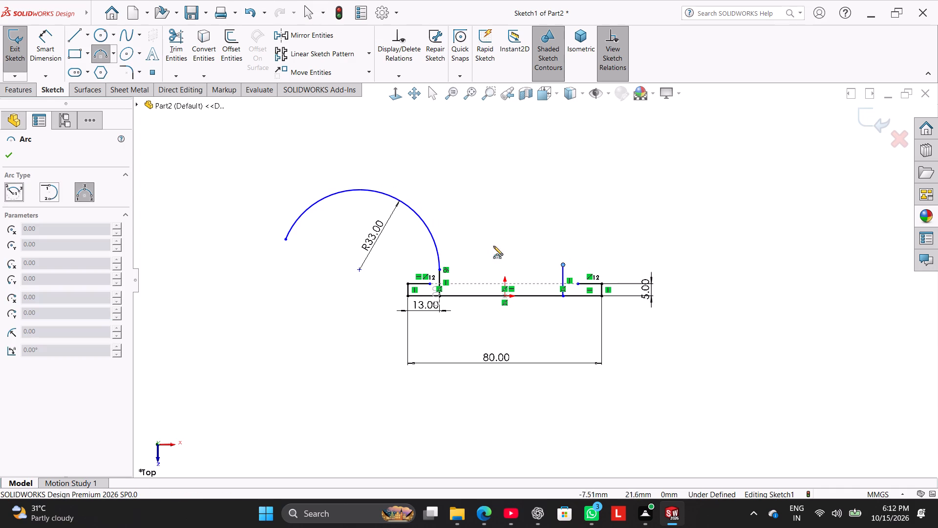
{"action": "left_click_drag", "start_coordinate": [577, 284], "coordinate": [579, 280]}
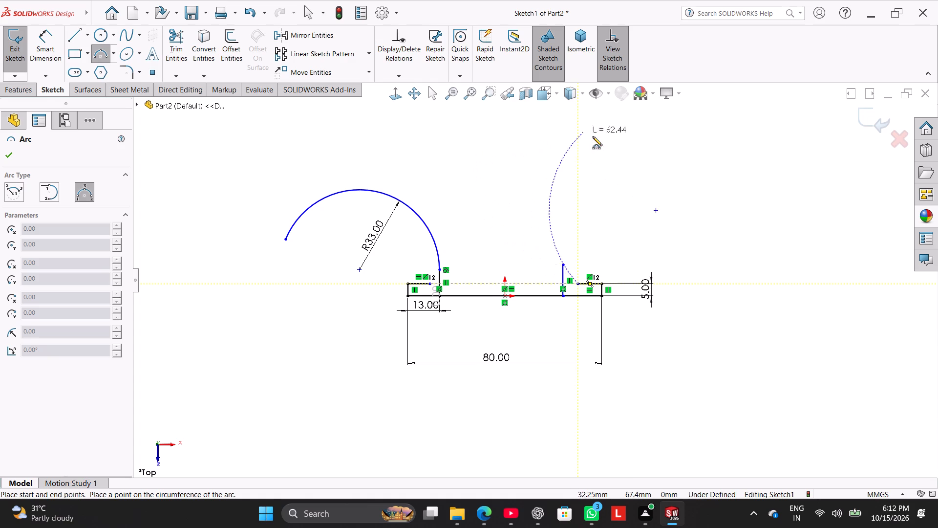
{"action": "left_click", "coordinate": [346, 130]}
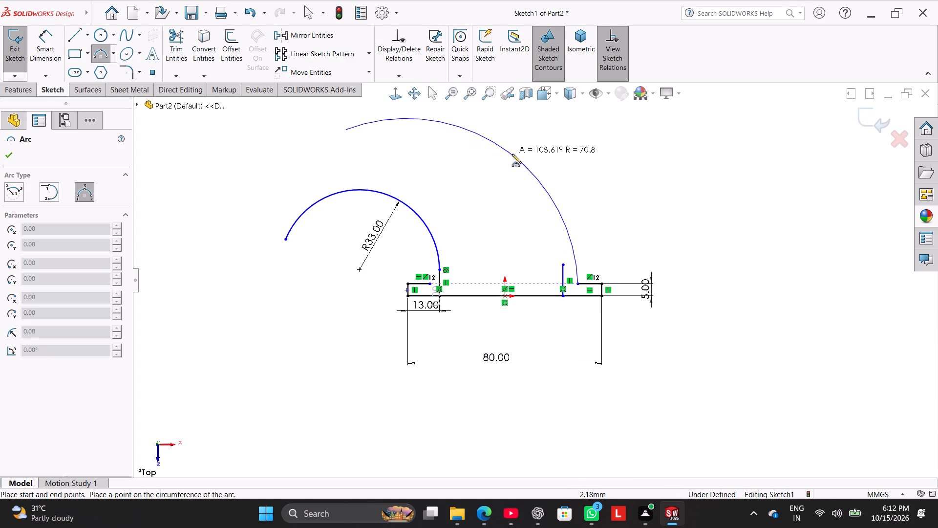
{"action": "left_click", "coordinate": [523, 168]}
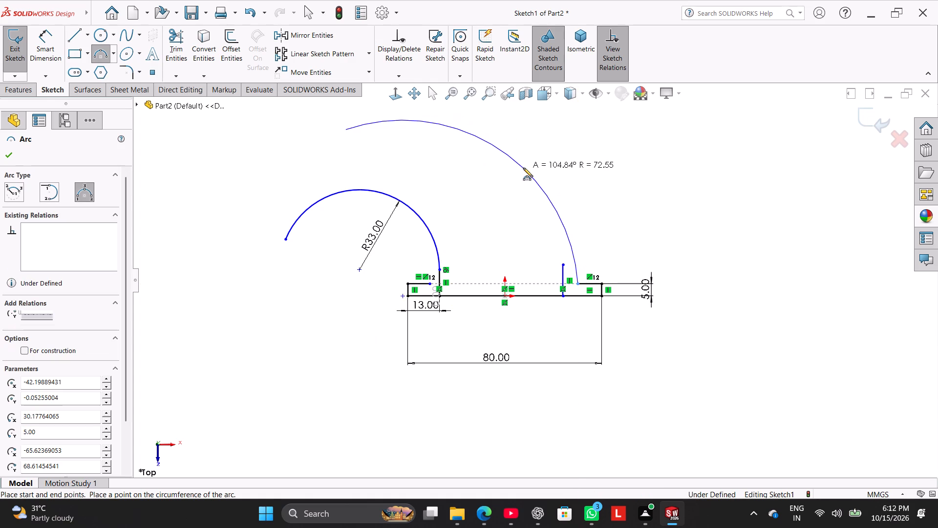
{"action": "right_click", "coordinate": [583, 162]}
{"action": "left_click", "coordinate": [590, 168]}
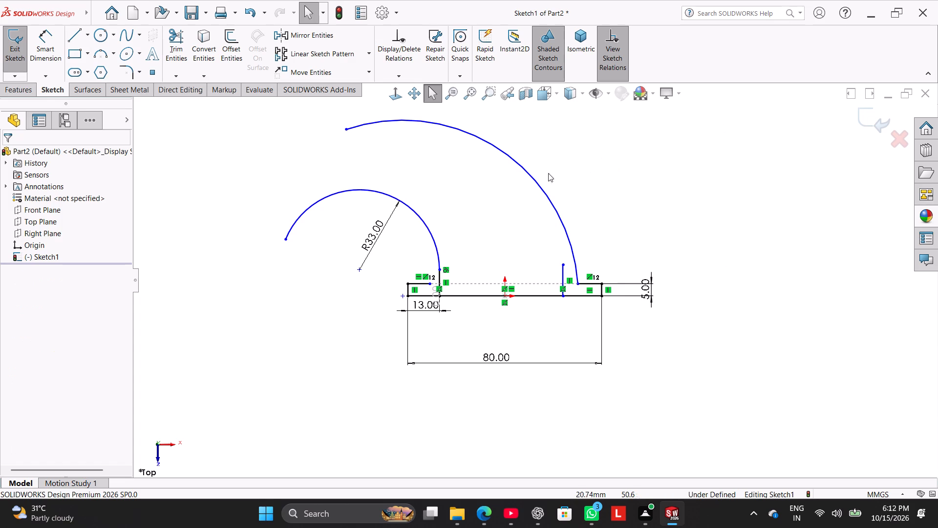
Move the large arc's free upper end to about X -50.5 mm, Y 81 mm.
{"action": "scroll", "coordinate": [403, 144], "scroll_direction": "up", "scroll_amount": 2}
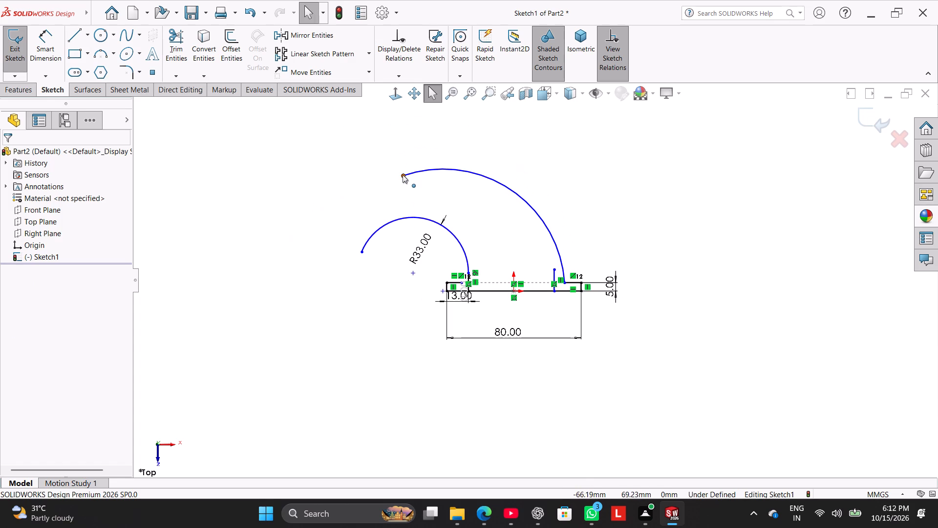
{"action": "left_click_drag", "start_coordinate": [403, 175], "coordinate": [429, 154]}
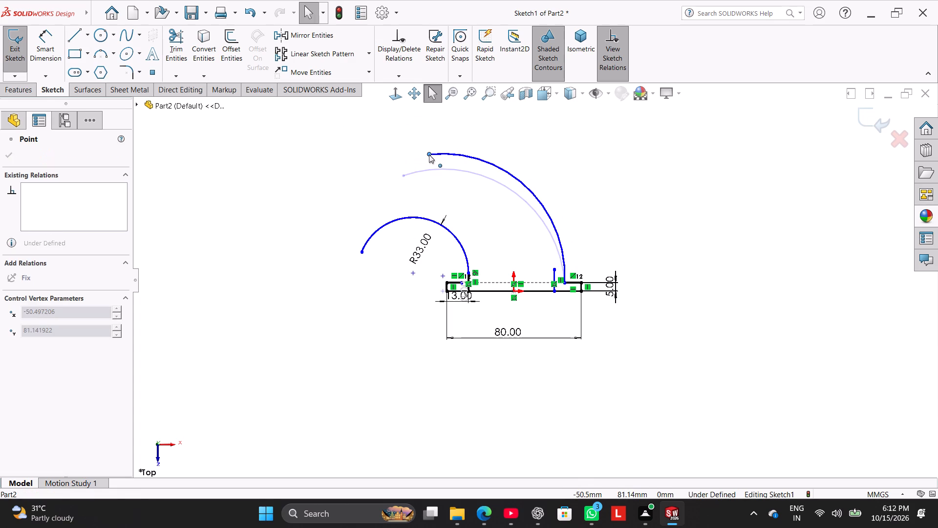
{"action": "left_click_drag", "start_coordinate": [429, 154], "coordinate": [429, 155]}
{"action": "left_click", "coordinate": [353, 163]}
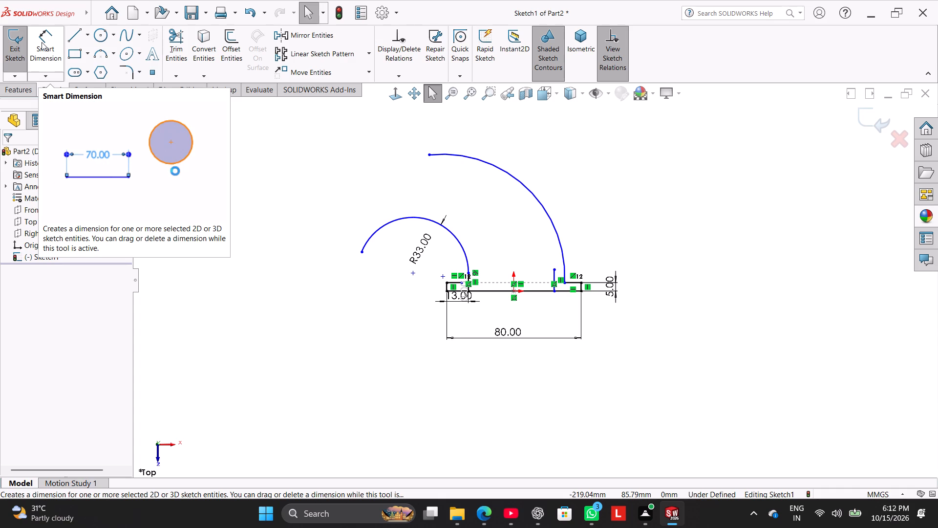
Sketch a vertical line about 21 mm upward from the large arc's free end, followed by a short horizontal line to the left.
{"action": "left_click", "coordinate": [77, 34]}
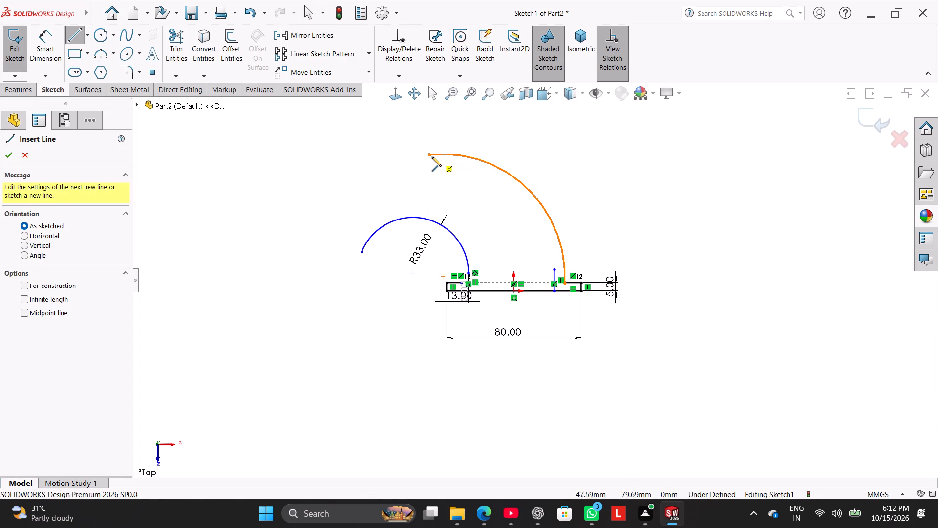
{"action": "left_click", "coordinate": [430, 155]}
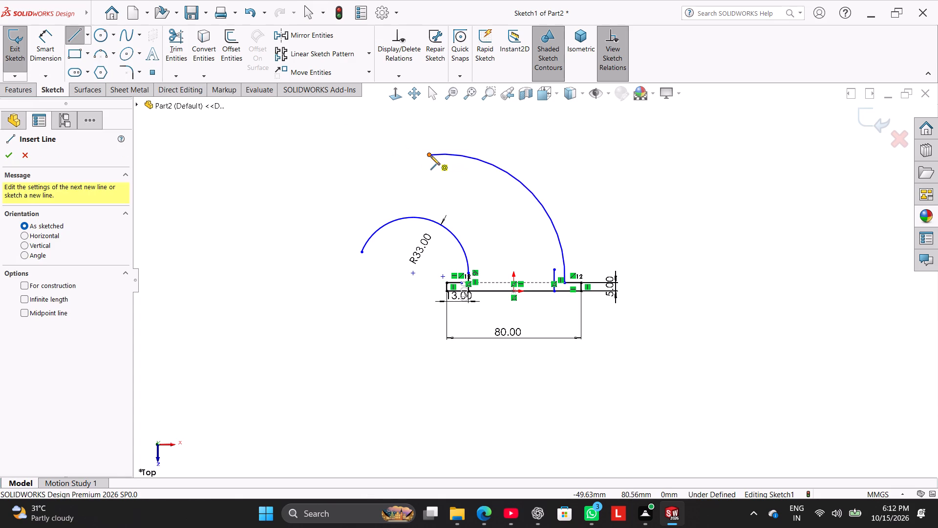
{"action": "left_click", "coordinate": [428, 120]}
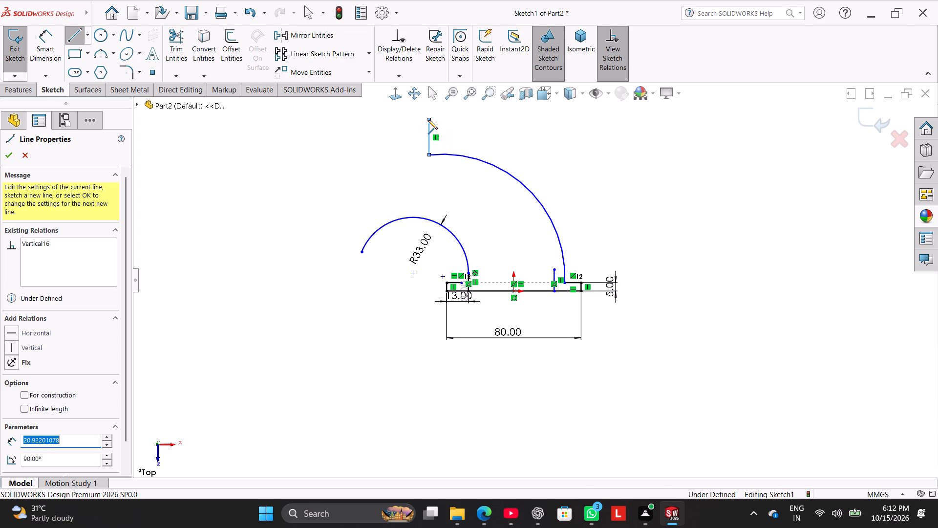
{"action": "left_click", "coordinate": [410, 119]}
{"action": "right_click", "coordinate": [397, 129]}
{"action": "left_click", "coordinate": [417, 134]}
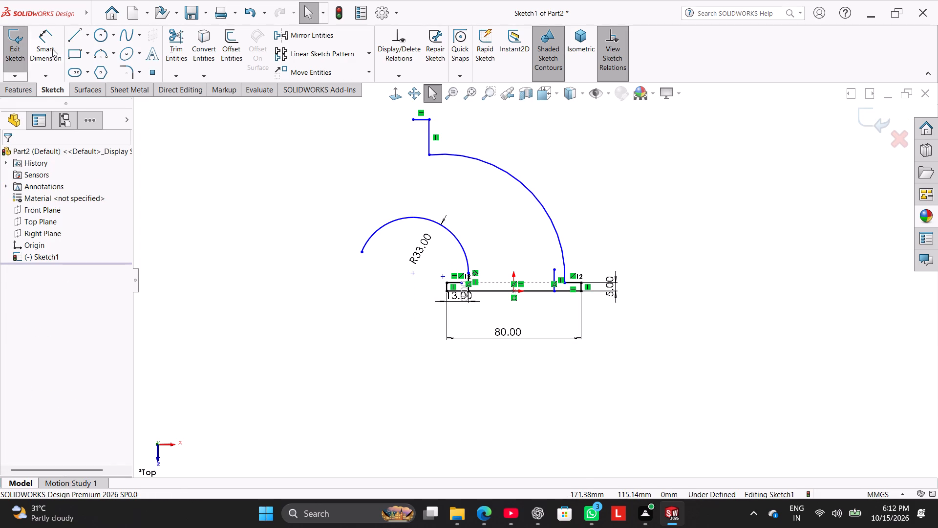
Dimension the vertical distance from the right flange's top edge to the short upper horizontal line as 75 mm.
{"action": "left_click", "coordinate": [51, 49]}
{"action": "left_click", "coordinate": [419, 116]}
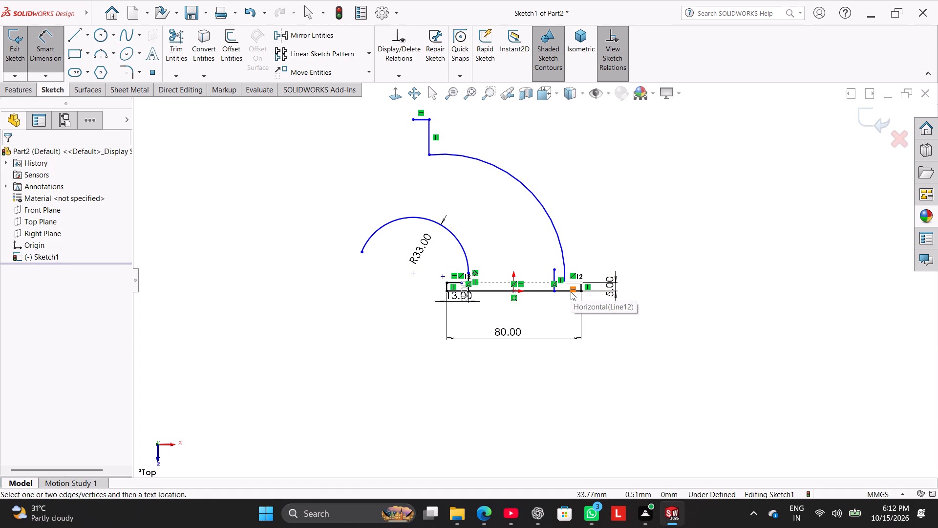
{"action": "scroll", "coordinate": [590, 268], "scroll_direction": "down", "scroll_amount": 3}
{"action": "left_click", "coordinate": [558, 294]}
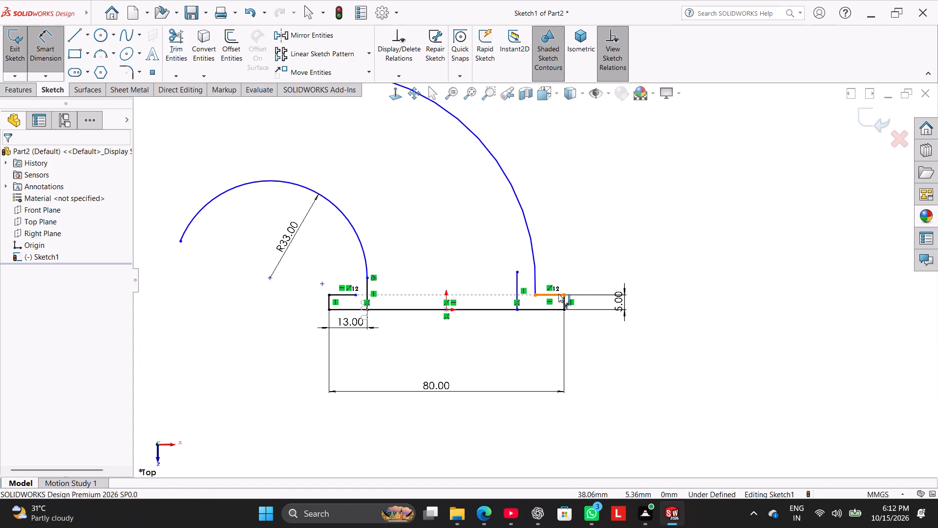
{"action": "scroll", "coordinate": [594, 215], "scroll_direction": "up", "scroll_amount": 5}
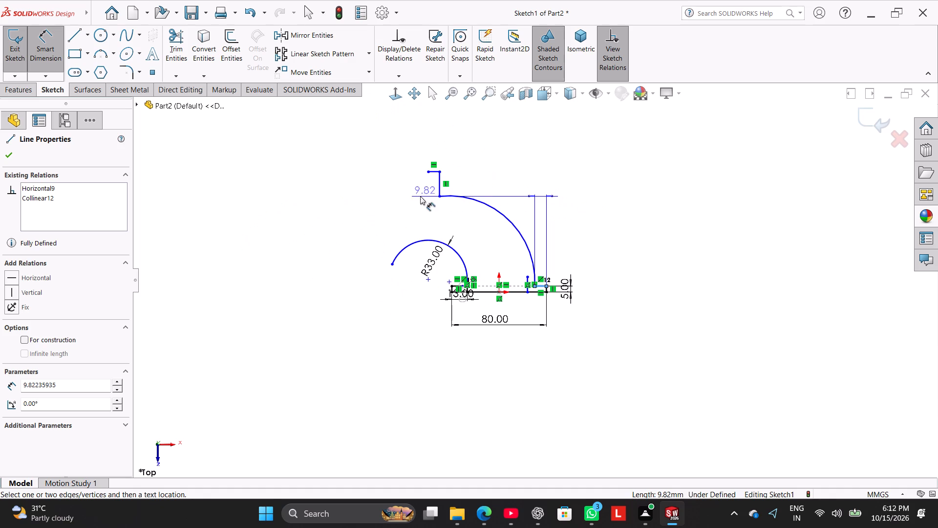
{"action": "left_click_drag", "start_coordinate": [432, 172], "coordinate": [439, 173]}
{"action": "left_click", "coordinate": [601, 233]}
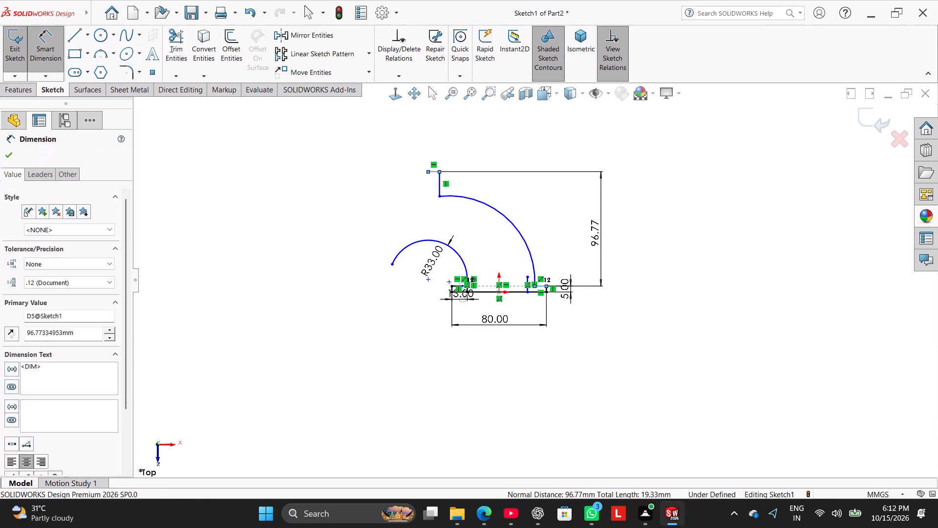
{"action": "key", "text": "7"}
{"action": "key", "text": "5"}
{"action": "key", "text": "Return"}
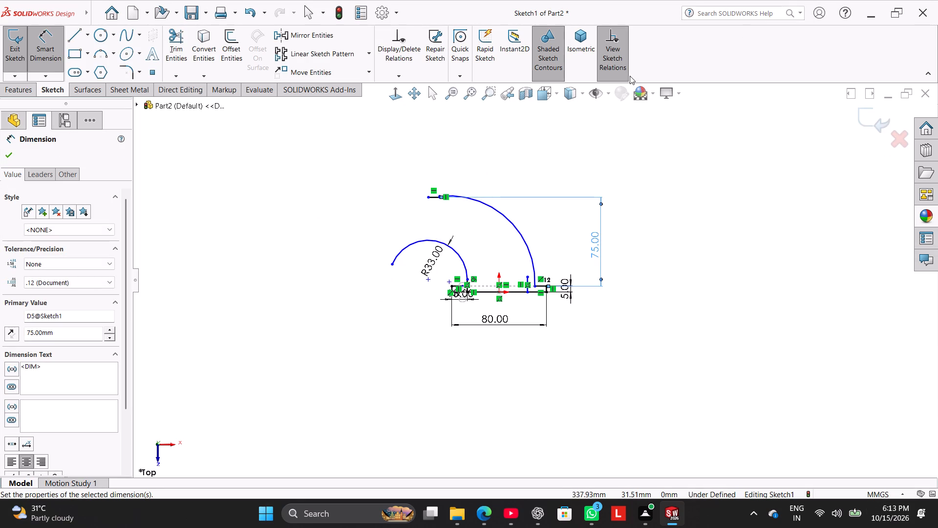
{"action": "right_click", "coordinate": [653, 176]}
{"action": "left_click", "coordinate": [684, 206]}
Move the large arc's upper end below the short horizontal line, to about Y 73 mm.
{"action": "scroll", "coordinate": [444, 198], "scroll_direction": "down", "scroll_amount": 3}
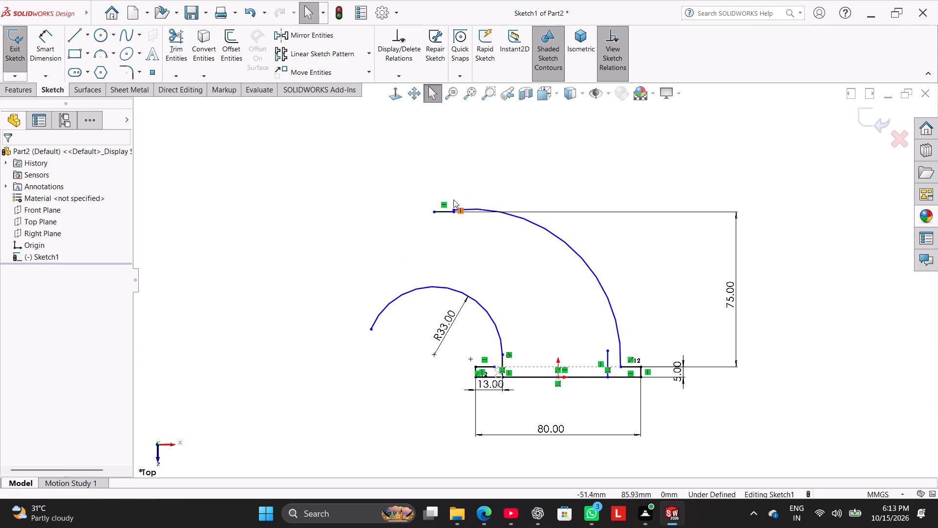
{"action": "scroll", "coordinate": [453, 199], "scroll_direction": "down", "scroll_amount": 6}
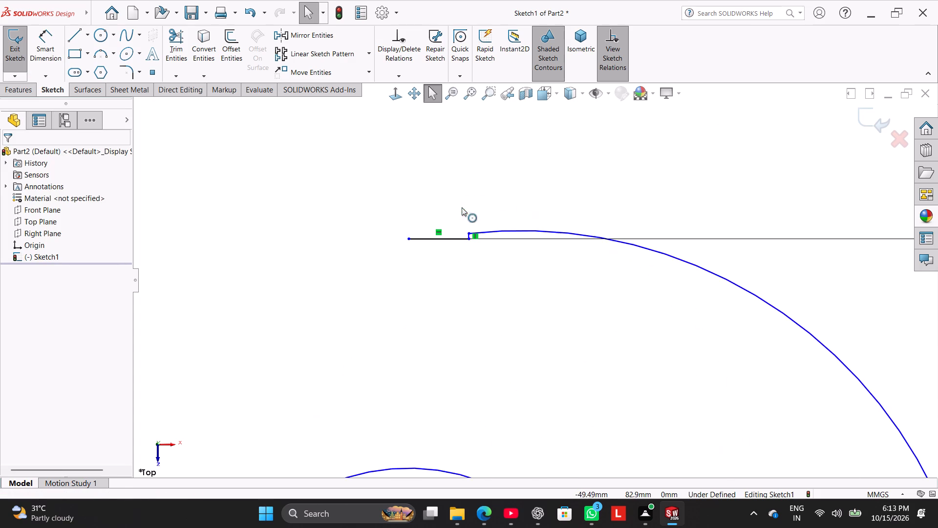
{"action": "left_click_drag", "start_coordinate": [469, 232], "coordinate": [473, 283]}
Dimension the short vertical line at the large arc's upper end as 10 mm.
{"action": "left_click", "coordinate": [49, 46]}
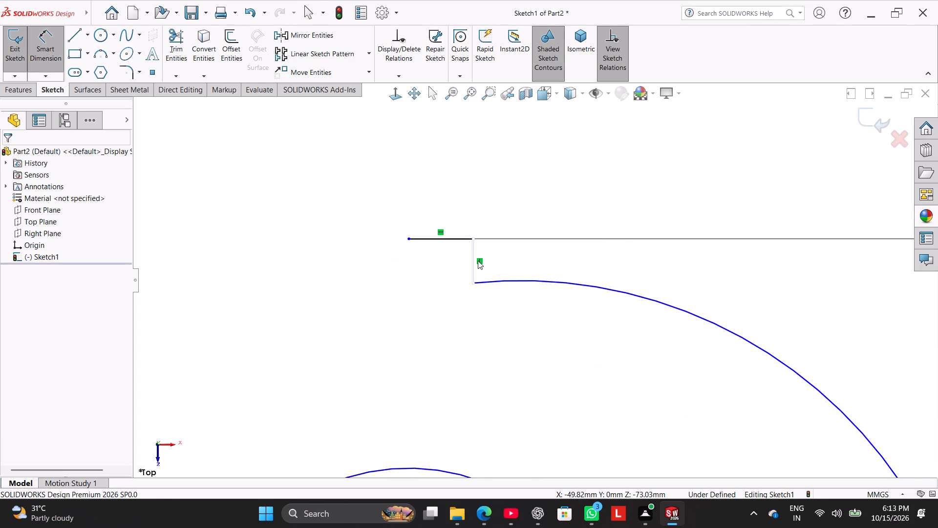
{"action": "left_click", "coordinate": [476, 262]}
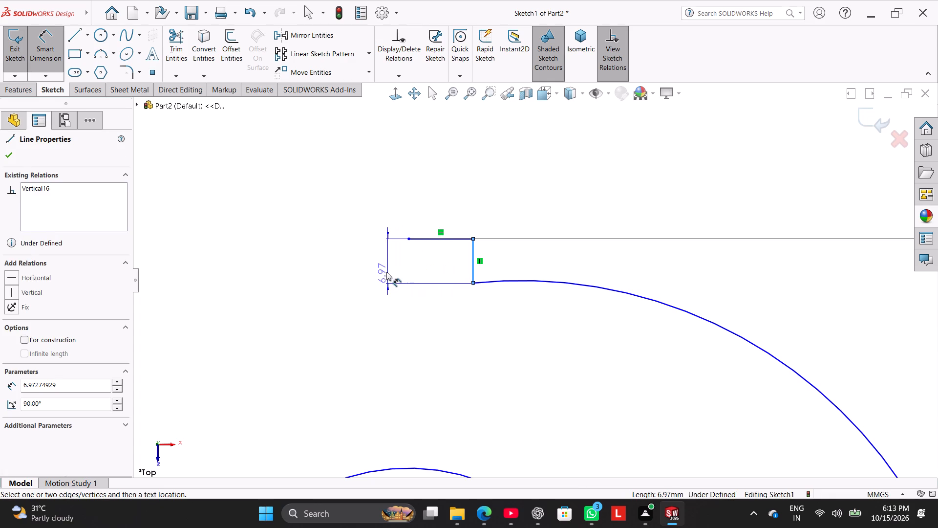
{"action": "left_click", "coordinate": [386, 272]}
{"action": "key", "text": "1"}
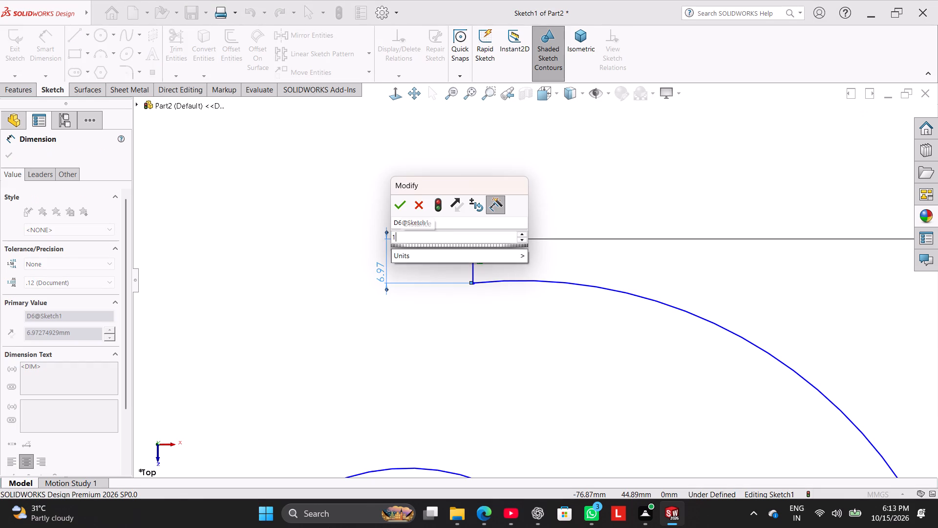
{"action": "key", "text": "0"}
{"action": "key", "text": "Return"}
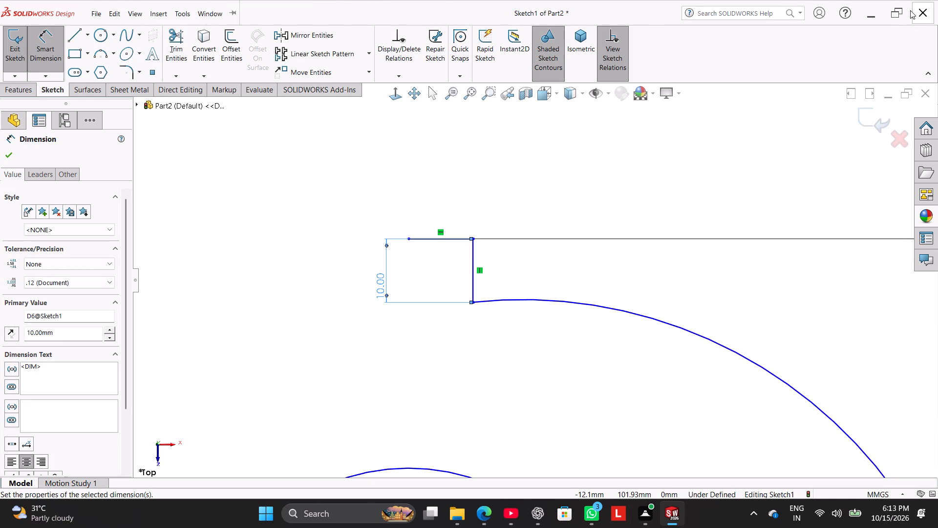
{"action": "right_click", "coordinate": [320, 216]}
{"action": "left_click", "coordinate": [358, 245]}
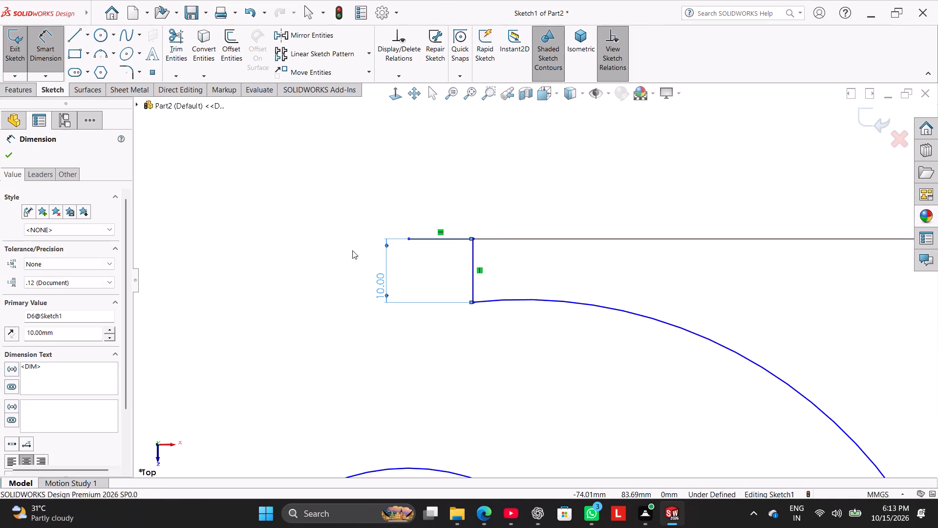
{"action": "left_click", "coordinate": [315, 288]}
{"action": "left_click", "coordinate": [420, 192]}
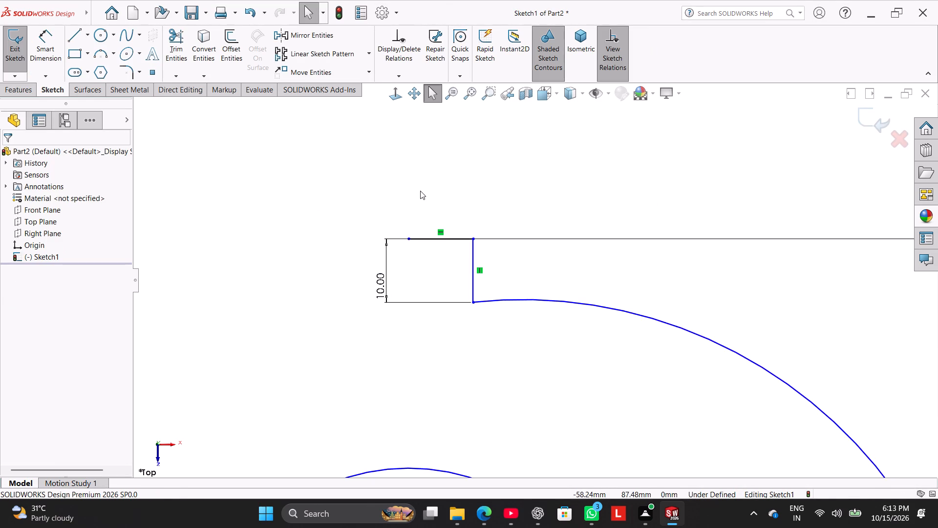
Dimension the short horizontal line at the top of the profile as 5 mm.
{"action": "scroll", "coordinate": [845, 364], "scroll_direction": "up", "scroll_amount": 7}
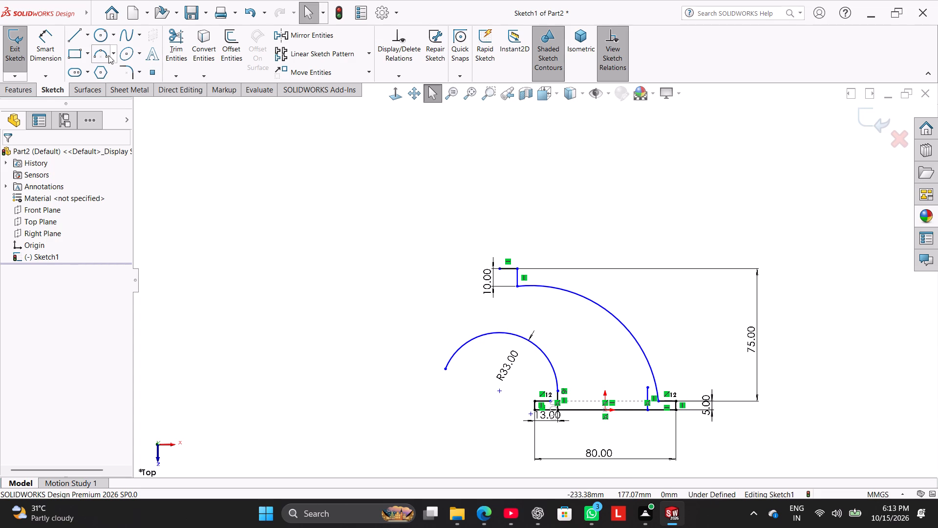
{"action": "left_click", "coordinate": [50, 43]}
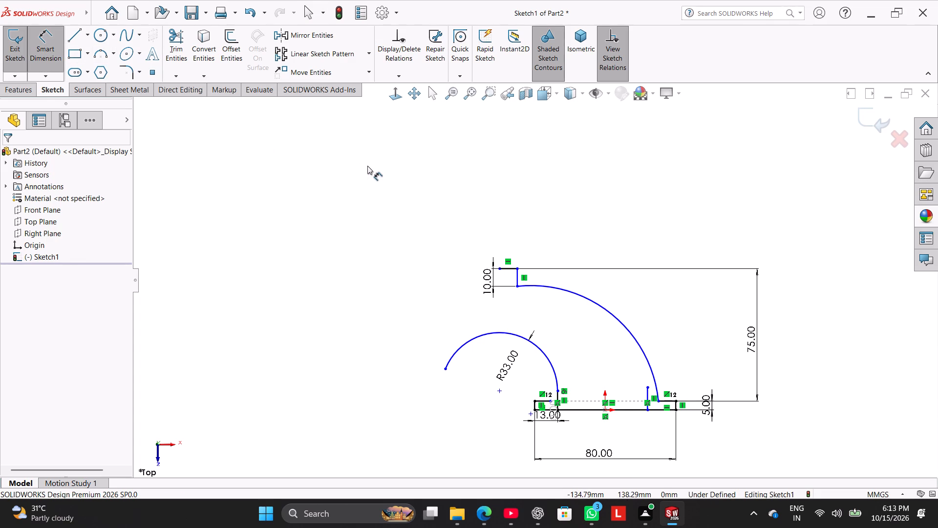
{"action": "scroll", "coordinate": [562, 267], "scroll_direction": "down", "scroll_amount": 2}
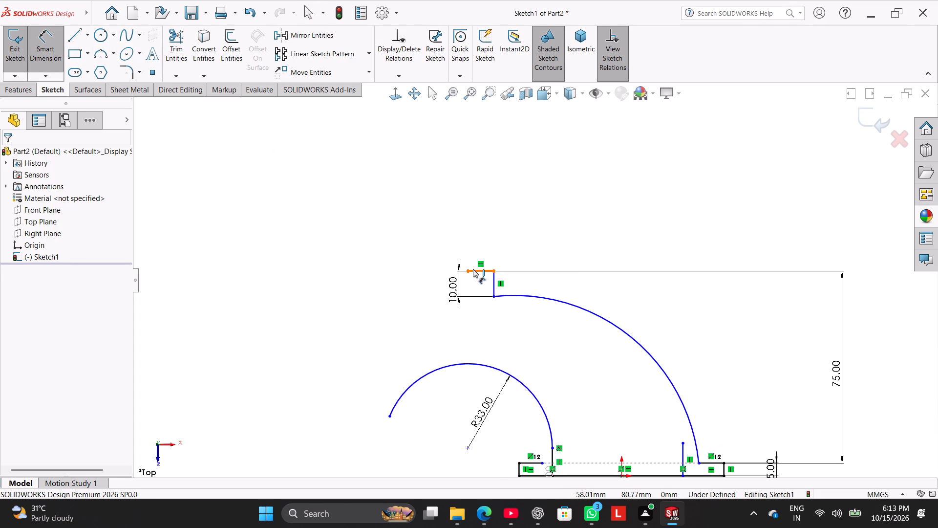
{"action": "left_click", "coordinate": [473, 269]}
{"action": "left_click", "coordinate": [482, 232]}
{"action": "key", "text": "5"}
{"action": "key", "text": "Return"}
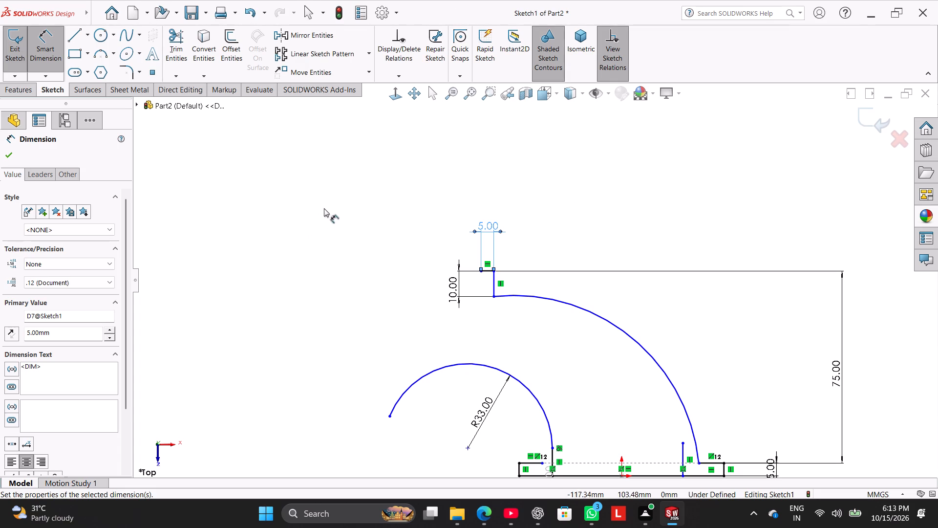
{"action": "left_click", "coordinate": [553, 197]}
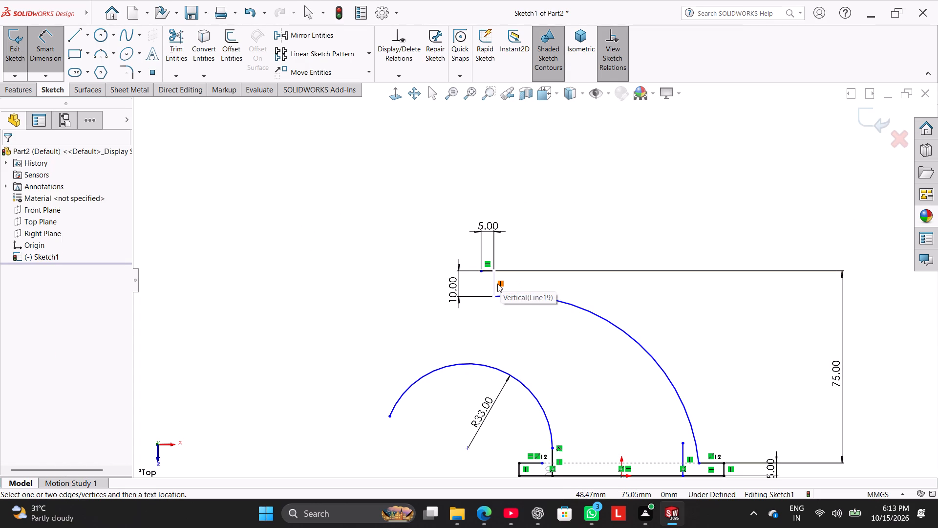
Dimension the horizontal distance from the short upper vertical line to the large arc's lower end as 65 mm.
{"action": "left_click", "coordinate": [495, 283]}
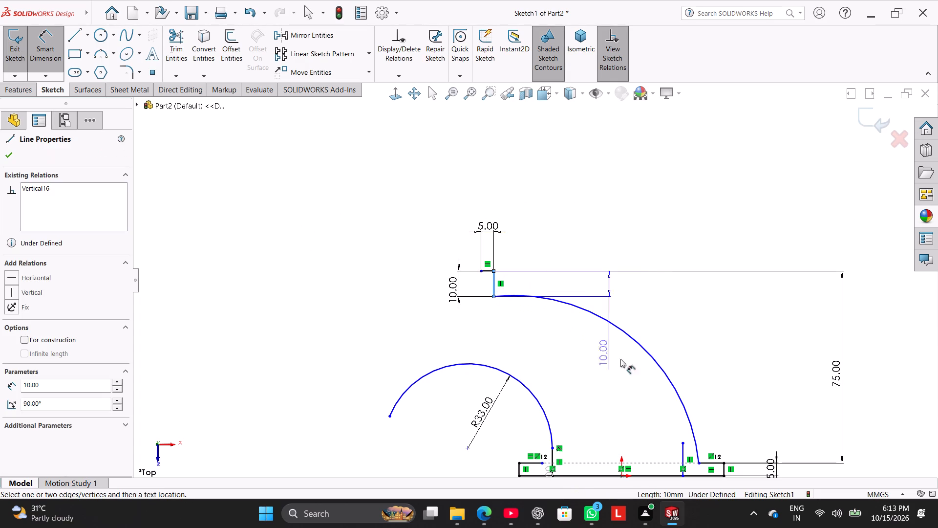
{"action": "scroll", "coordinate": [761, 472], "scroll_direction": "down", "scroll_amount": 2}
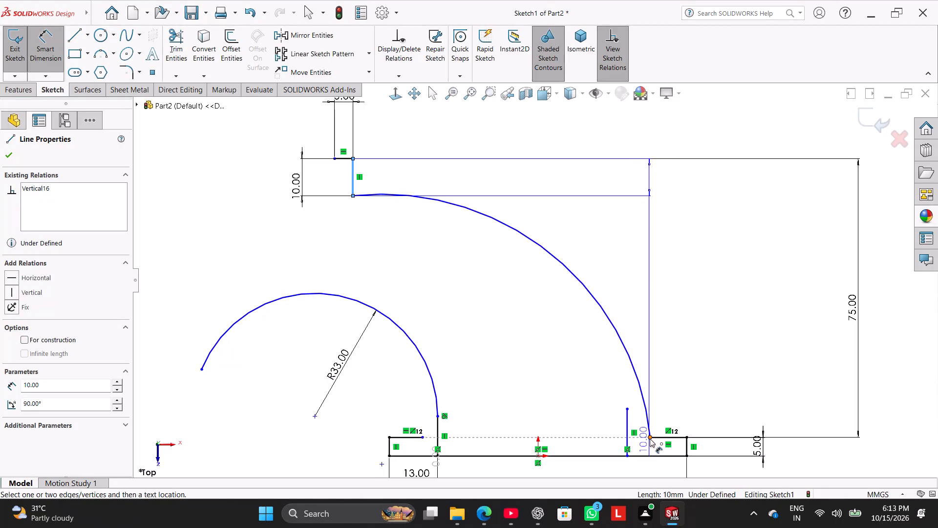
{"action": "left_click", "coordinate": [650, 439]}
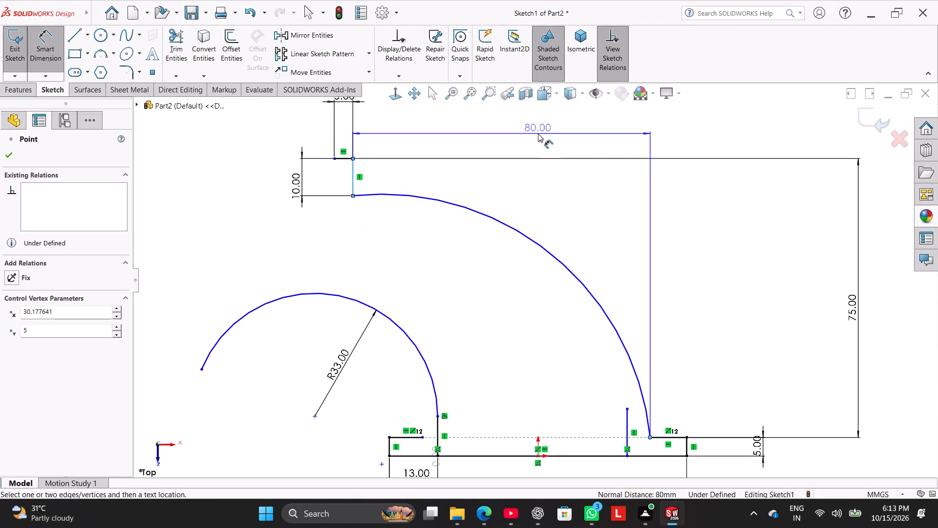
{"action": "left_click", "coordinate": [538, 133]}
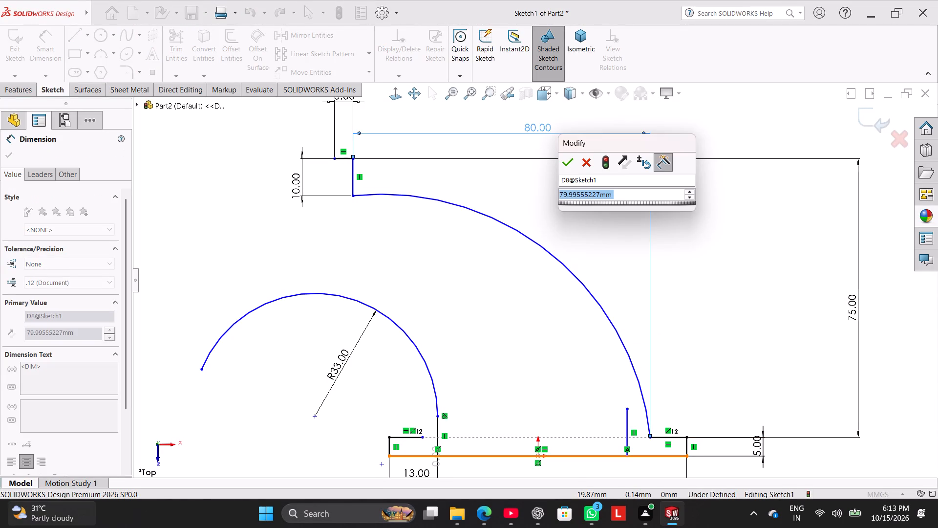
{"action": "type", "text": "65"}
{"action": "key", "text": "Return"}
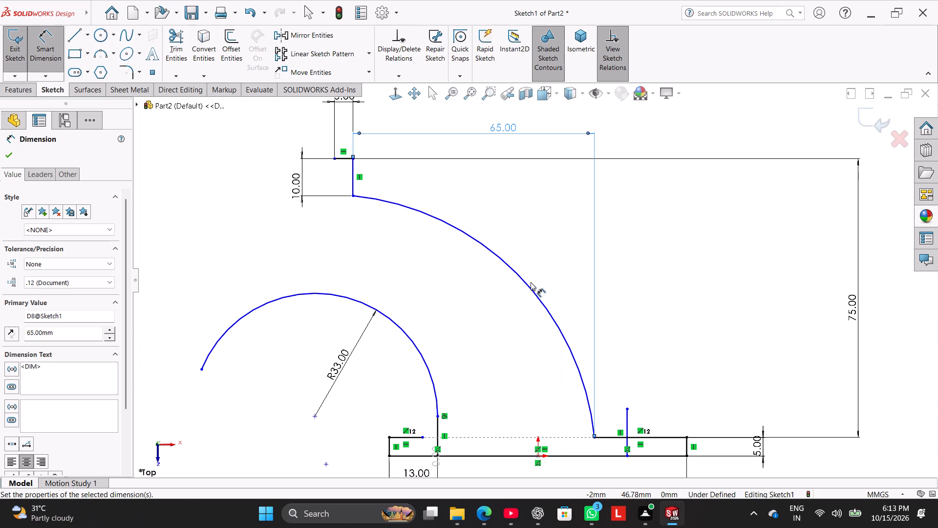
Move the short upper horizontal line's free end, with the attached large arc, towards the right flange to about X -46.6 mm.
{"action": "scroll", "coordinate": [531, 282], "scroll_direction": "up", "scroll_amount": 2}
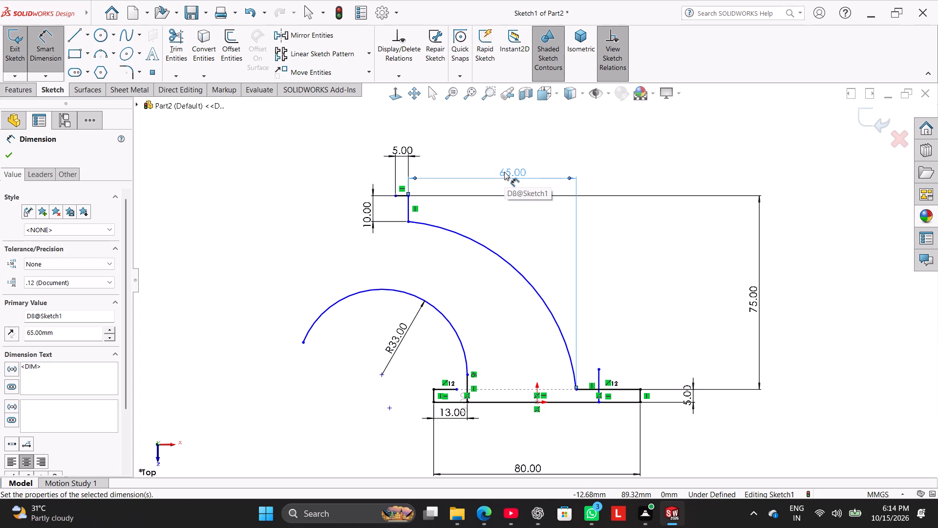
{"action": "right_click", "coordinate": [261, 219]}
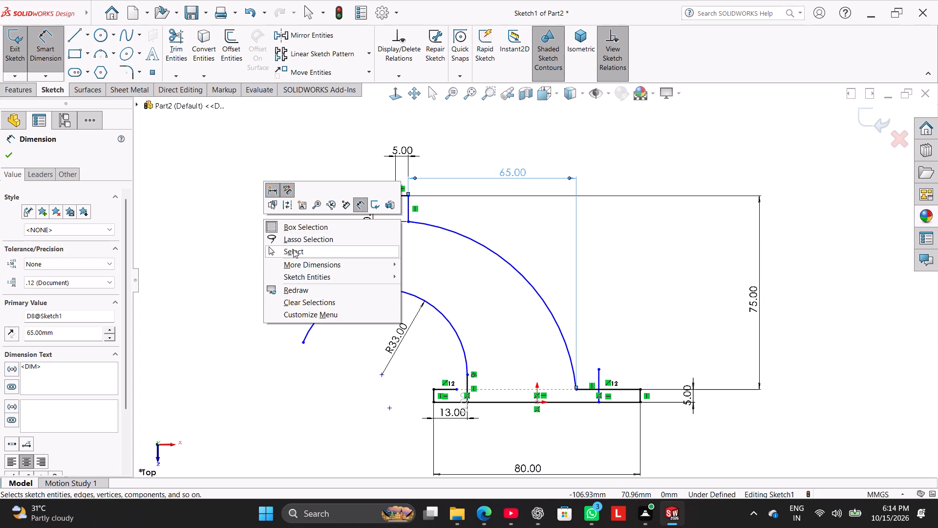
{"action": "left_click", "coordinate": [297, 252]}
{"action": "left_click", "coordinate": [280, 240]}
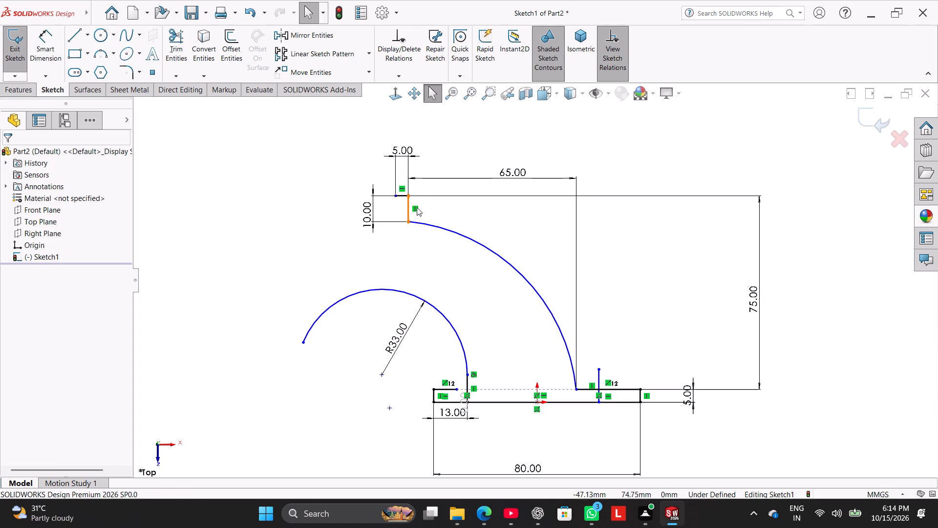
{"action": "left_click_drag", "start_coordinate": [394, 196], "coordinate": [406, 196]}
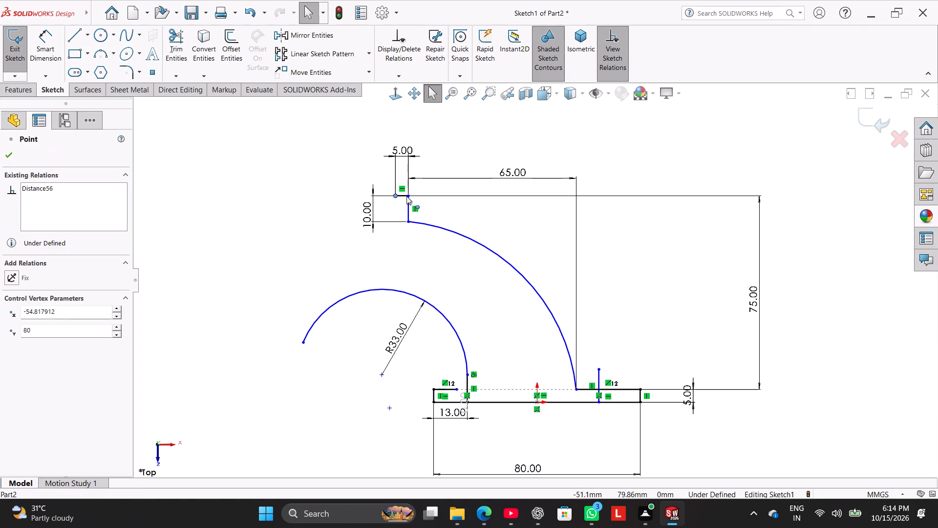
{"action": "left_click_drag", "start_coordinate": [406, 196], "coordinate": [439, 201]}
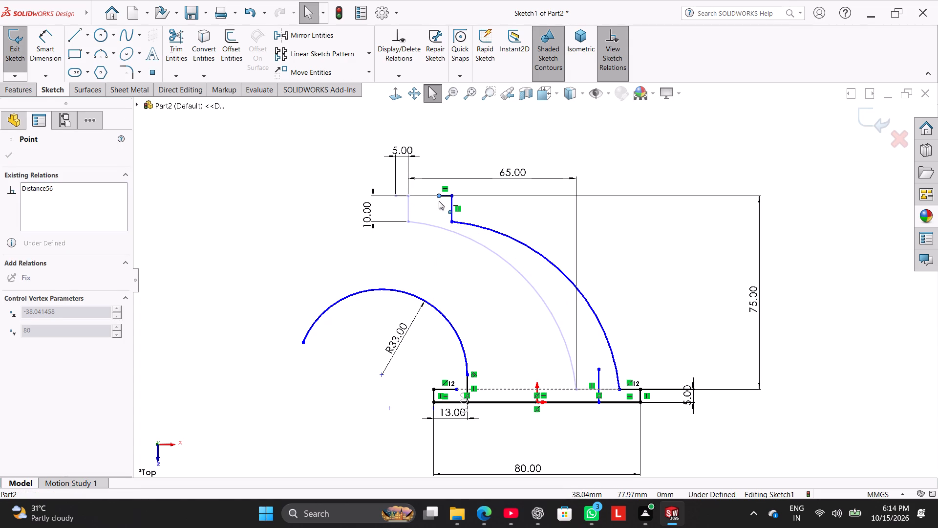
{"action": "left_click_drag", "start_coordinate": [439, 201], "coordinate": [434, 204]}
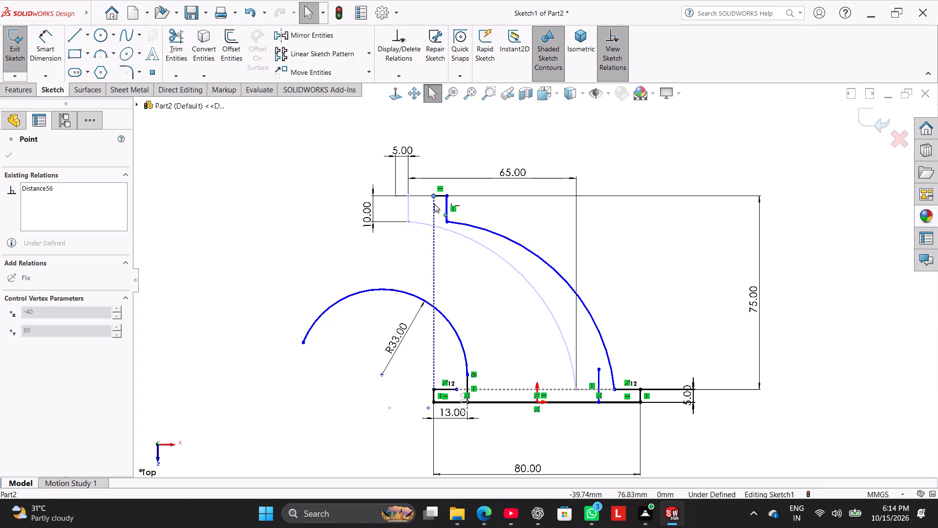
{"action": "left_click_drag", "start_coordinate": [434, 204], "coordinate": [413, 205]}
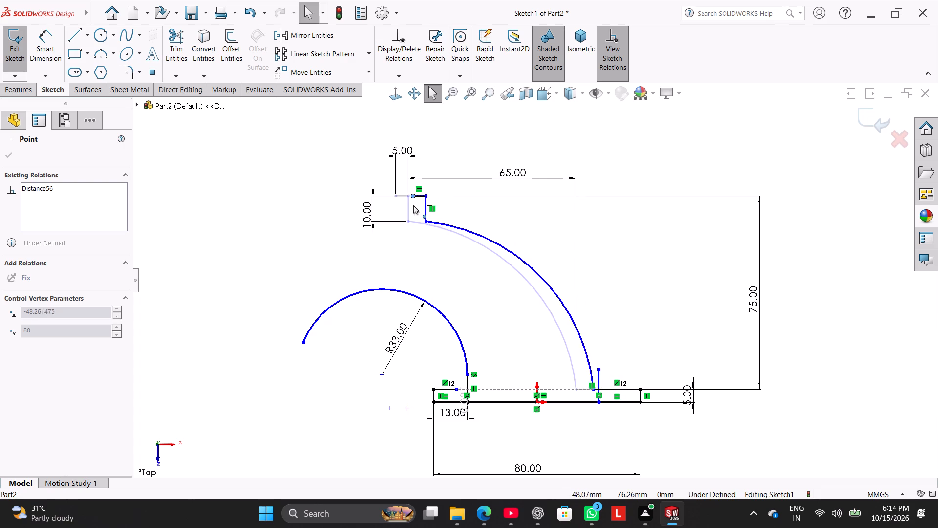
{"action": "left_click_drag", "start_coordinate": [413, 205], "coordinate": [437, 186]}
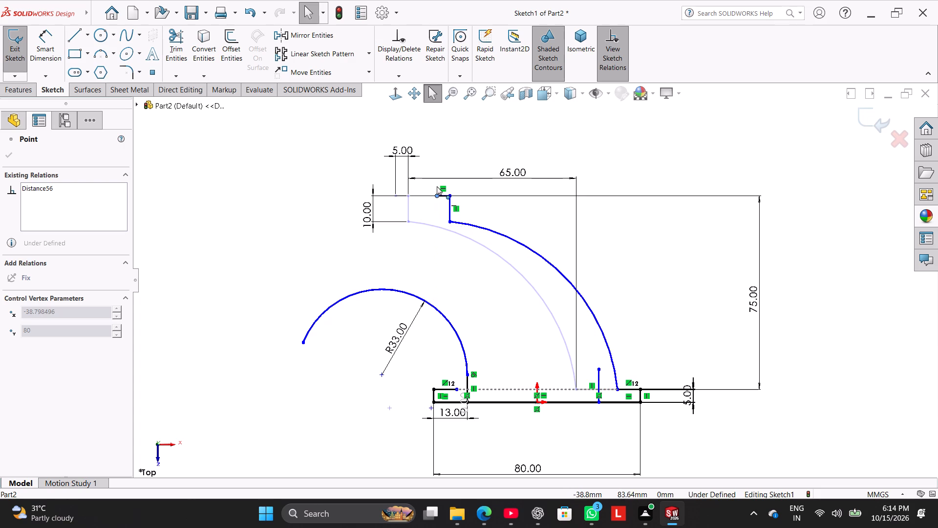
{"action": "left_click_drag", "start_coordinate": [437, 186], "coordinate": [419, 199]}
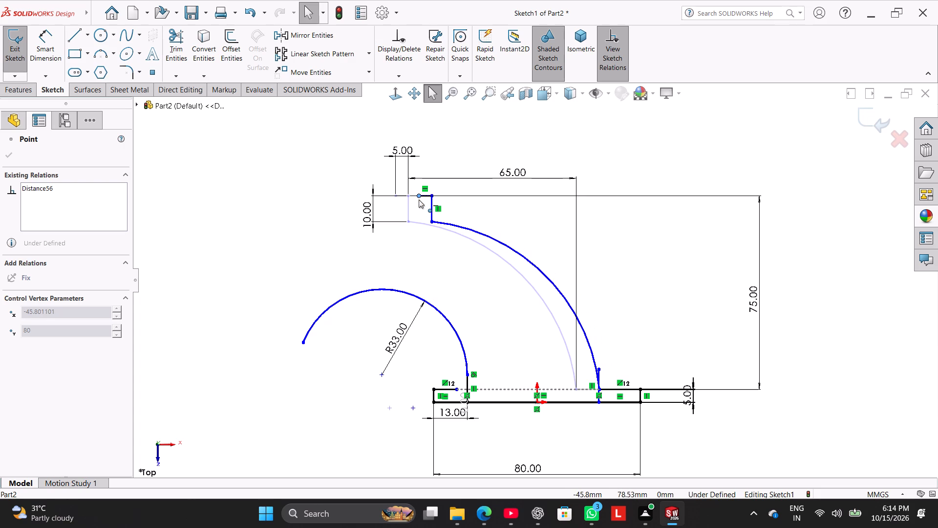
{"action": "left_click_drag", "start_coordinate": [419, 199], "coordinate": [418, 200]}
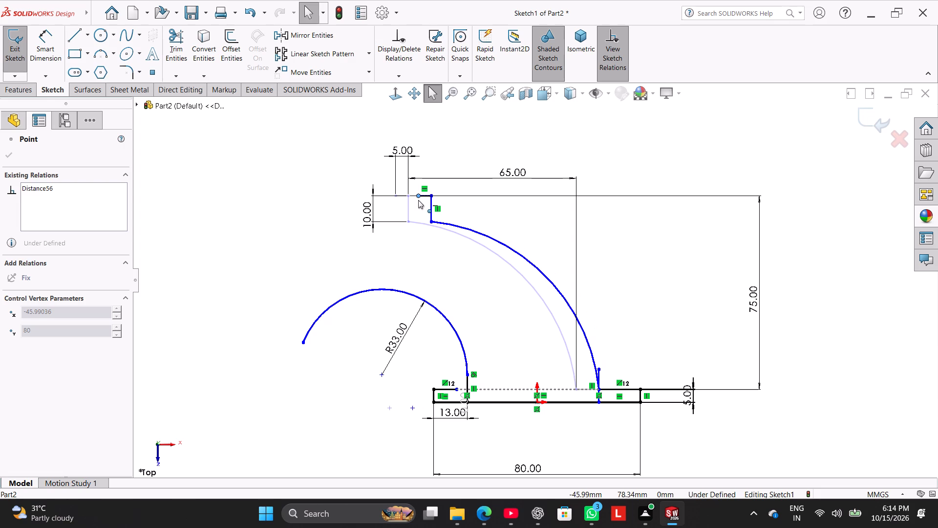
{"action": "left_click_drag", "start_coordinate": [418, 200], "coordinate": [417, 201]}
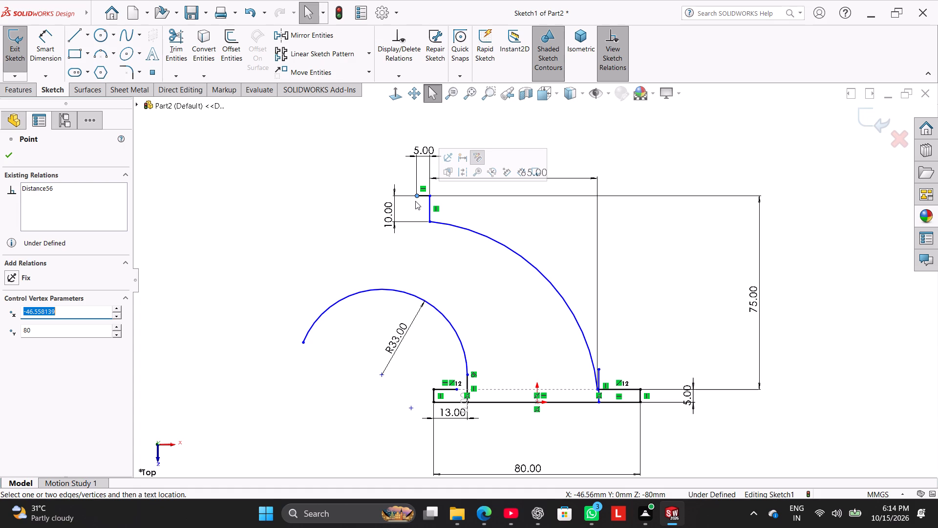
Set the base's overall width to 13+24+13 mm.
{"action": "double_click", "coordinate": [521, 467]}
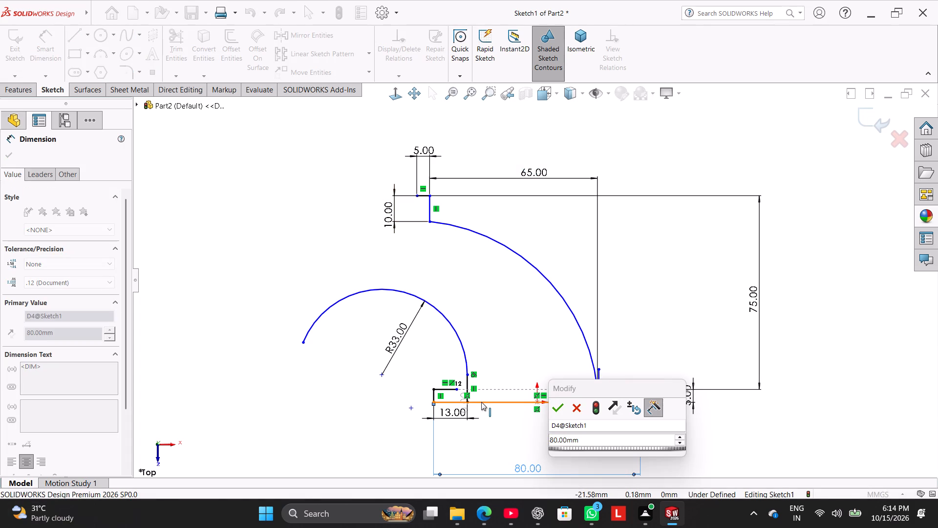
{"action": "key", "text": "ctrl+a"}
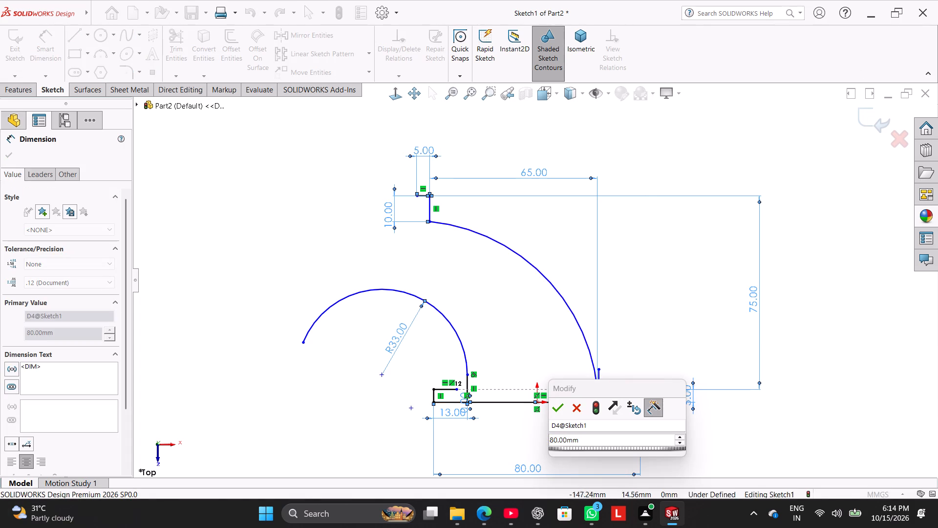
{"action": "double_click", "coordinate": [607, 441]}
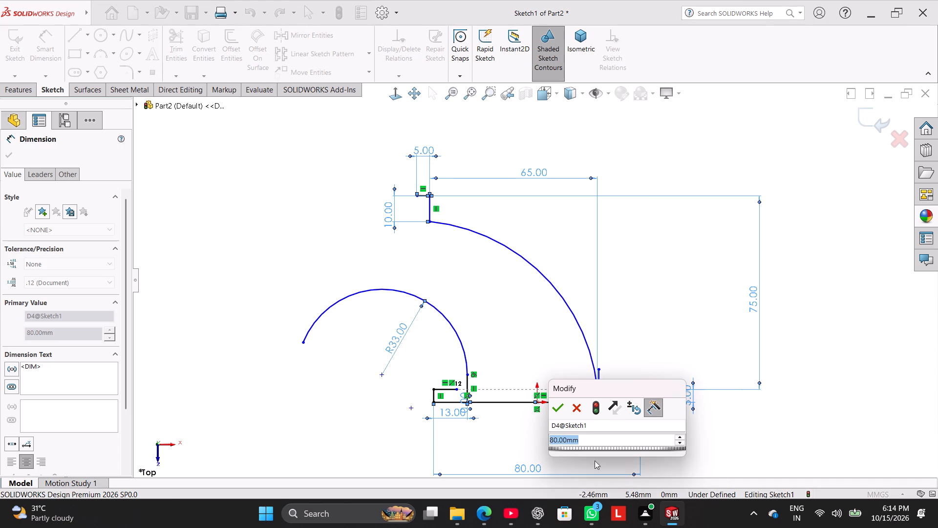
{"action": "type", "text": "13+24+13"}
{"action": "key", "text": "Return"}
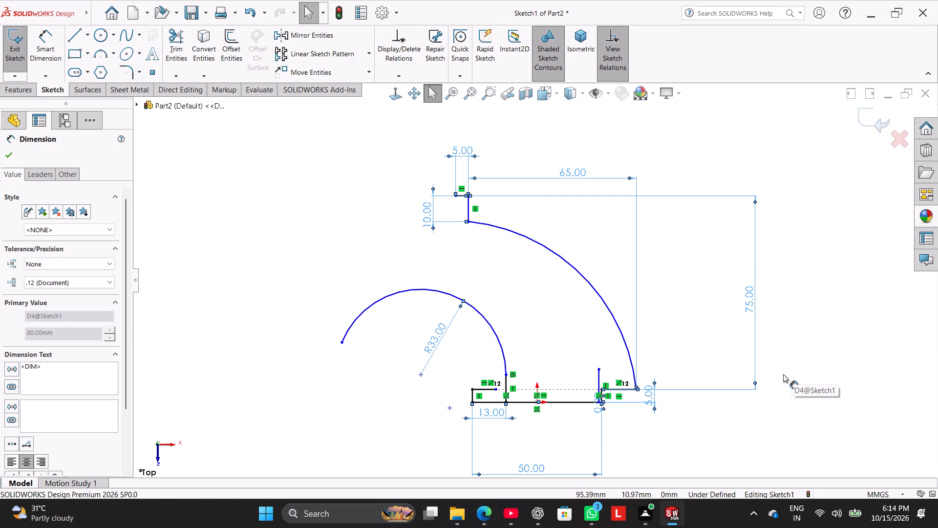
{"action": "double_click", "coordinate": [538, 470]}
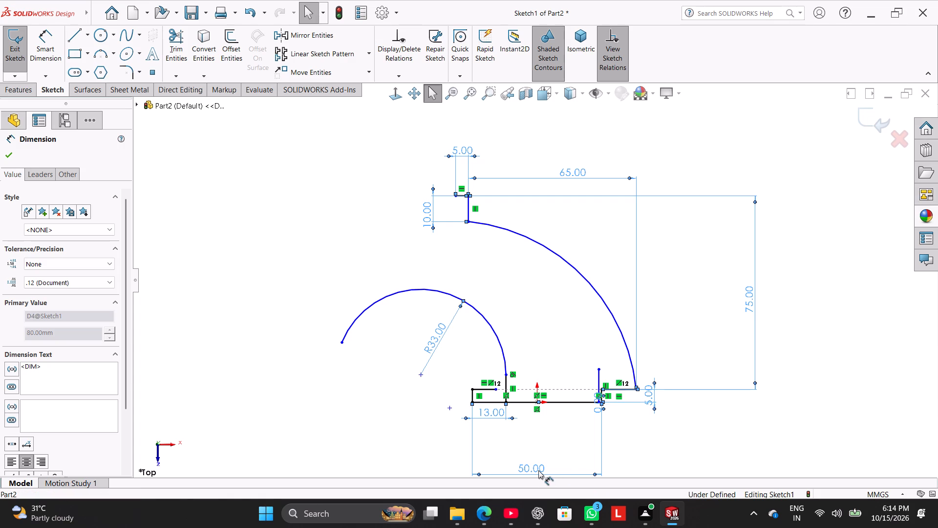
{"action": "key", "text": "1"}
{"action": "type", "text": "3+2"}
{"action": "type", "text": "4+13"}
{"action": "key", "text": "Return"}
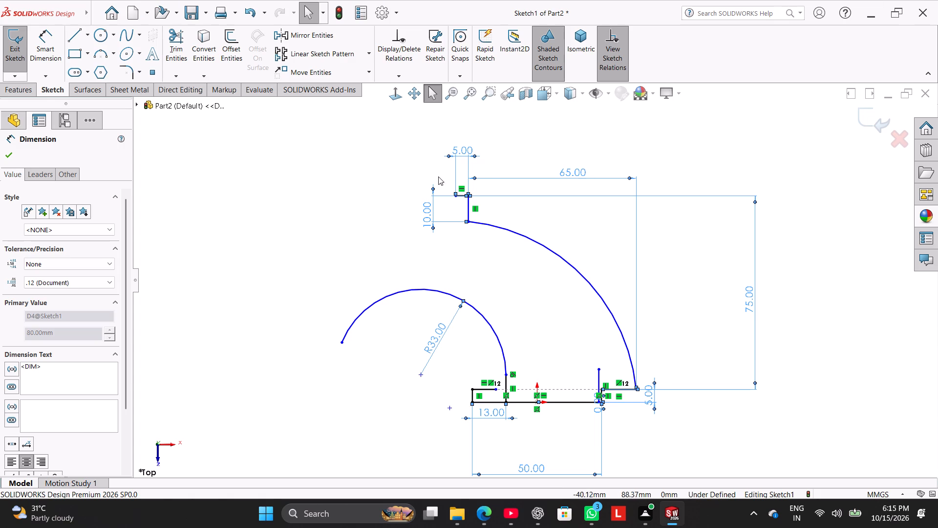
{"action": "left_click", "coordinate": [351, 195]}
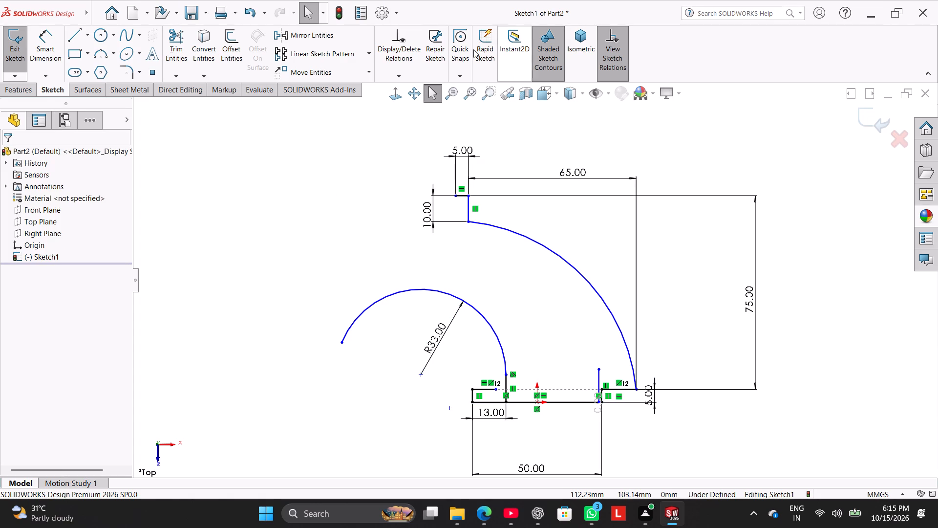
Dimension the length of the right flange's top edge as 10 mm.
{"action": "left_click", "coordinate": [41, 32]}
{"action": "scroll", "coordinate": [661, 394], "scroll_direction": "down", "scroll_amount": 4}
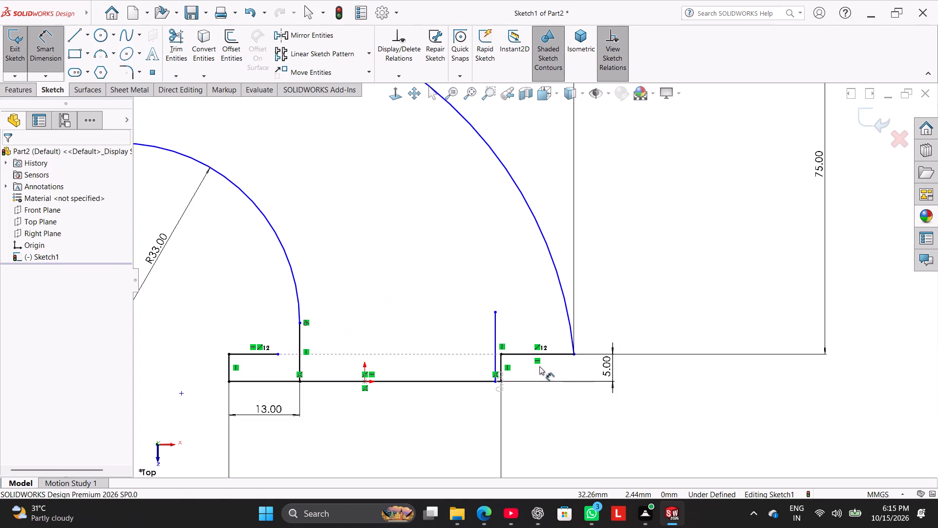
{"action": "left_click", "coordinate": [548, 354]}
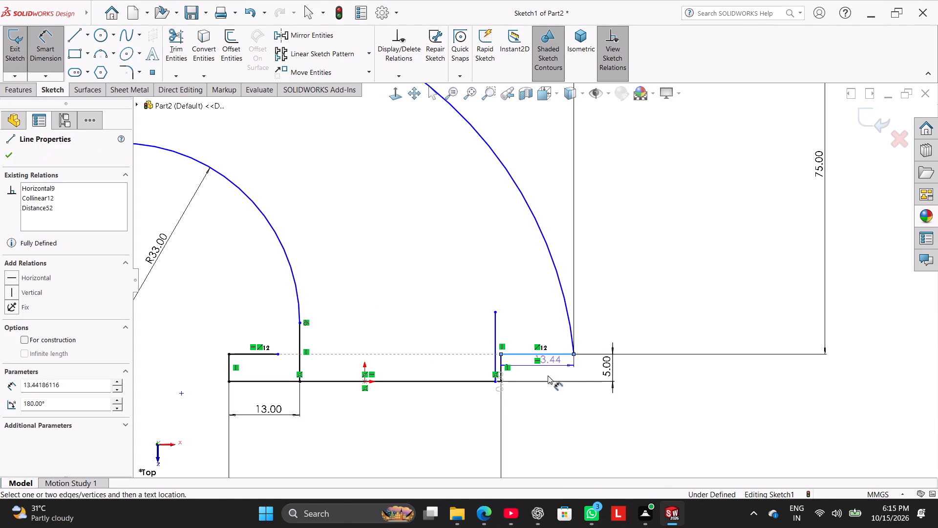
{"action": "left_click", "coordinate": [540, 412]}
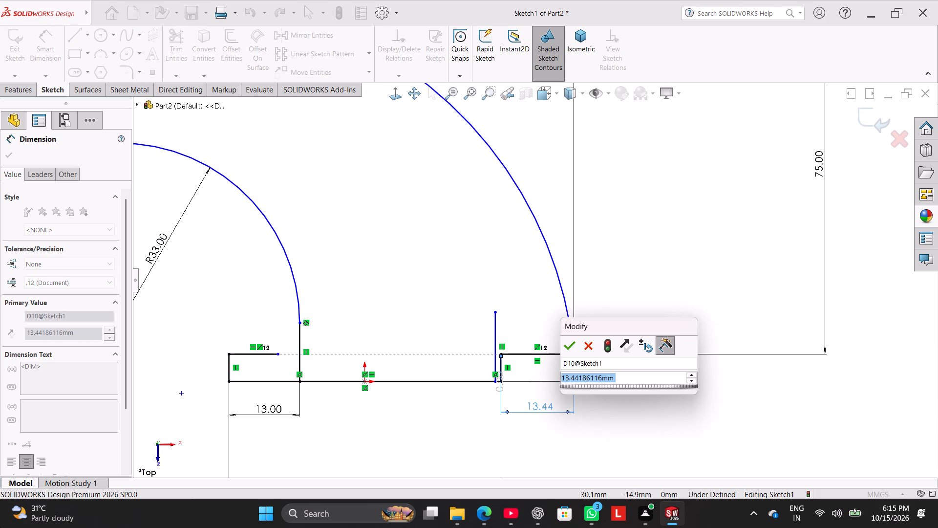
{"action": "key", "text": "1"}
{"action": "key", "text": "0"}
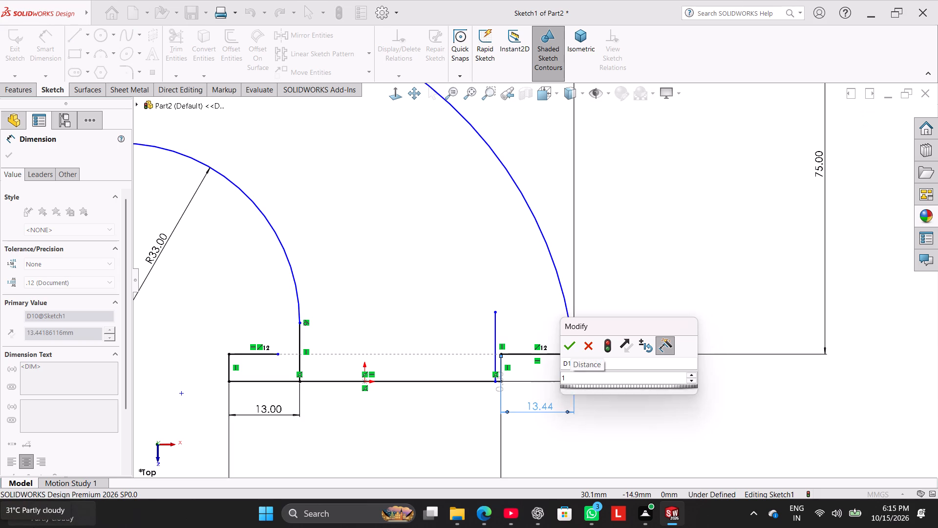
{"action": "key", "text": "Return"}
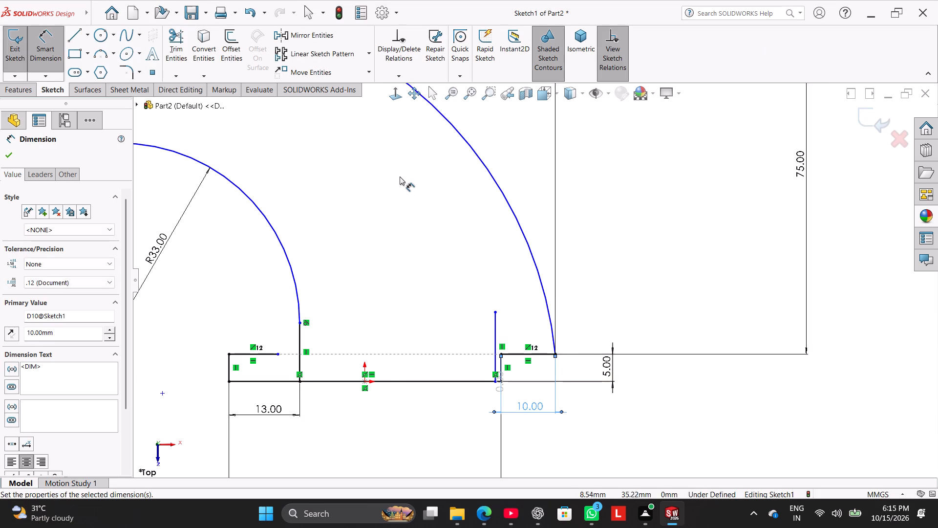
{"action": "scroll", "coordinate": [406, 169], "scroll_direction": "up", "scroll_amount": 7}
{"action": "right_click", "coordinate": [295, 211]}
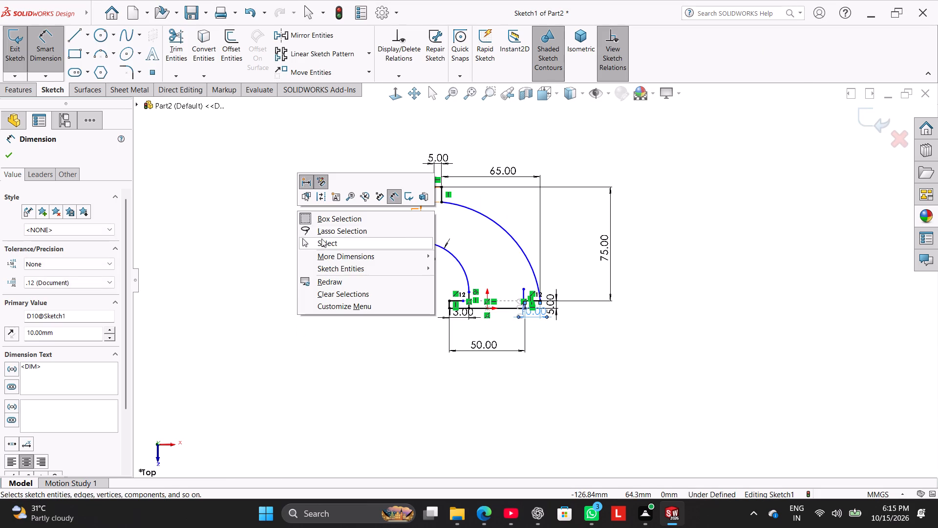
{"action": "left_click", "coordinate": [322, 240]}
{"action": "scroll", "coordinate": [461, 269], "scroll_direction": "down", "scroll_amount": 3}
{"action": "left_click_drag", "start_coordinate": [496, 198], "coordinate": [481, 210]}
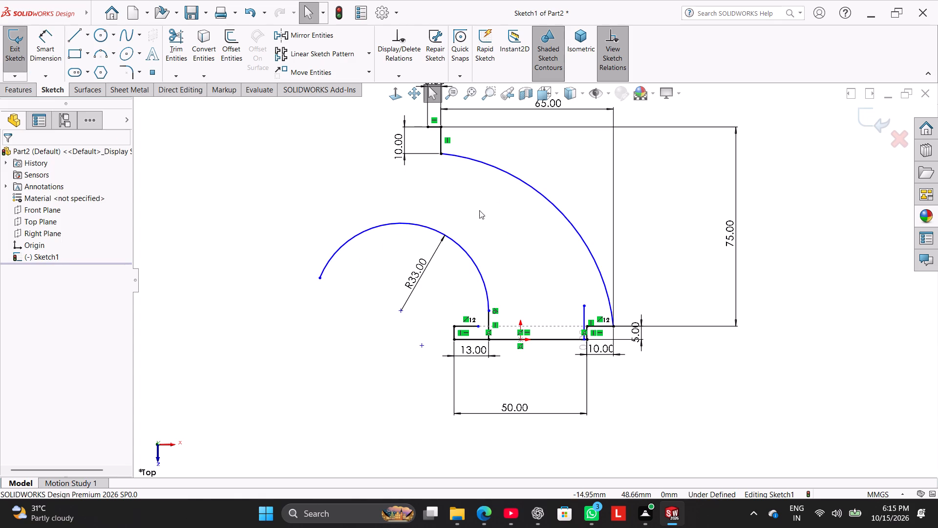
{"action": "left_click", "coordinate": [473, 210]}
Dimension the large outer arc's radius as 60 mm.
{"action": "scroll", "coordinate": [473, 210], "scroll_direction": "up", "scroll_amount": 1}
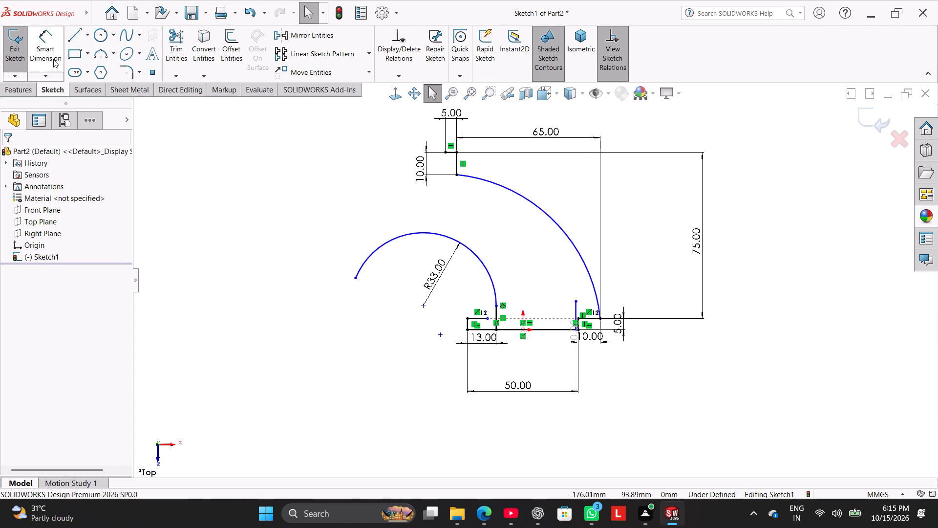
{"action": "left_click", "coordinate": [37, 45]}
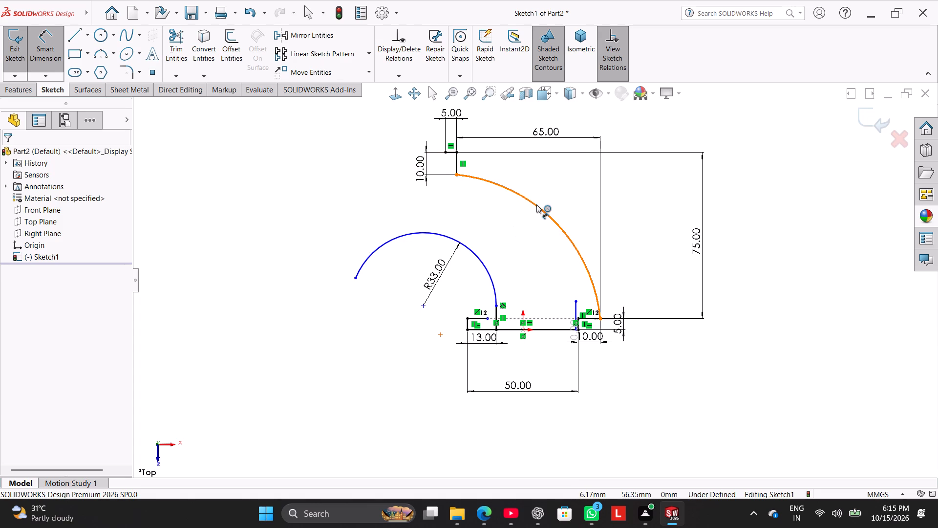
{"action": "left_click", "coordinate": [536, 204]}
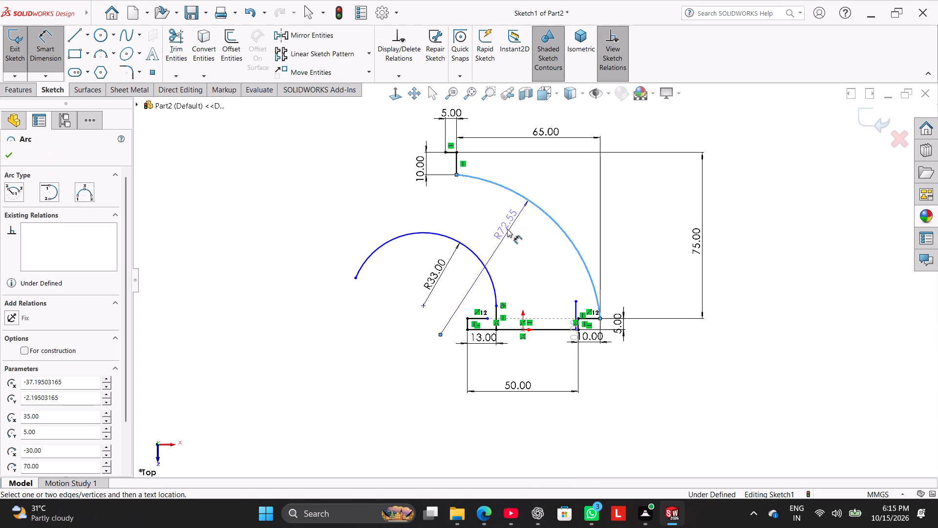
{"action": "left_click", "coordinate": [512, 229]}
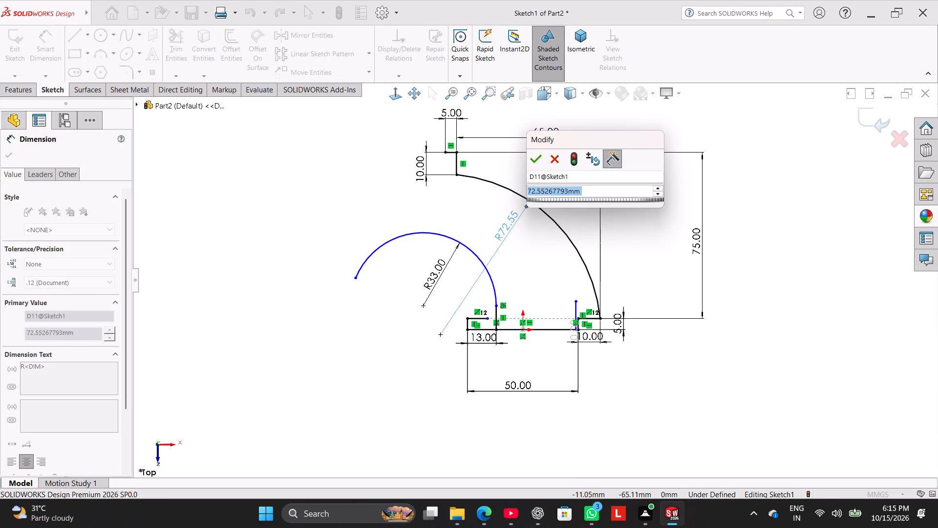
{"action": "key", "text": "6"}
{"action": "key", "text": "0"}
{"action": "key", "text": "Return"}
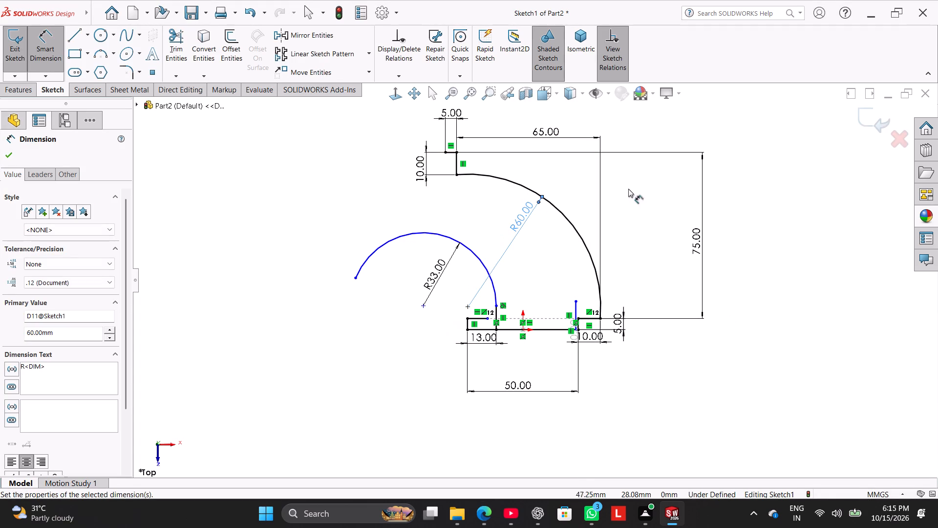
Trim away the inner R33 arc, leaving the R60 outer arc in the profile.
{"action": "right_click", "coordinate": [339, 198]}
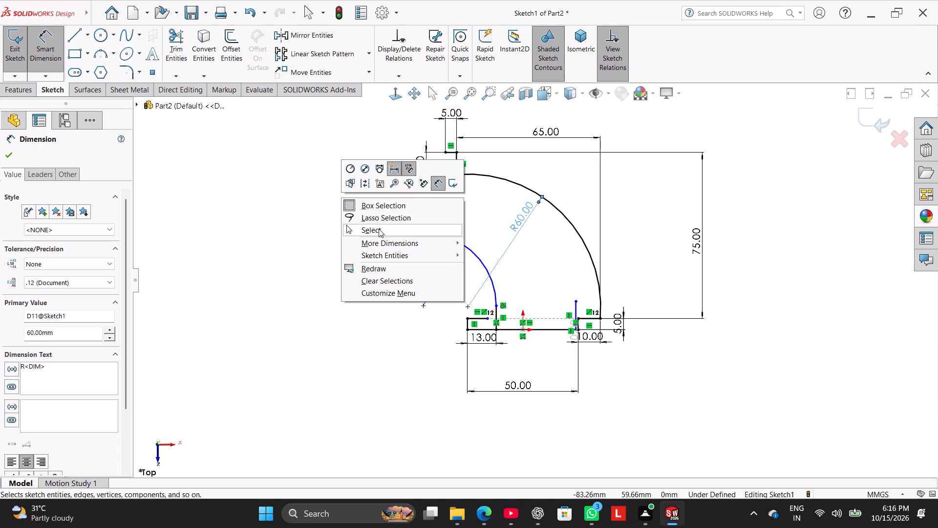
{"action": "left_click", "coordinate": [379, 229]}
{"action": "left_click", "coordinate": [321, 223]}
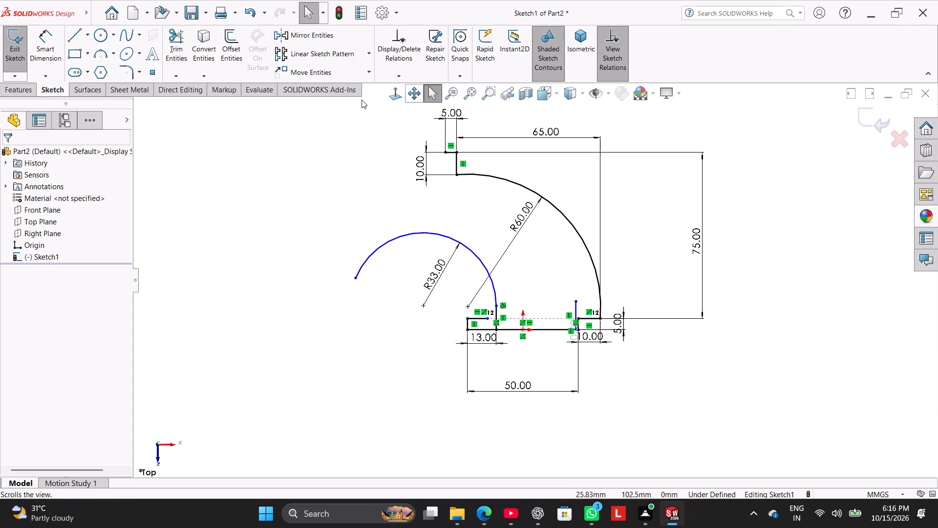
{"action": "left_click", "coordinate": [181, 40]}
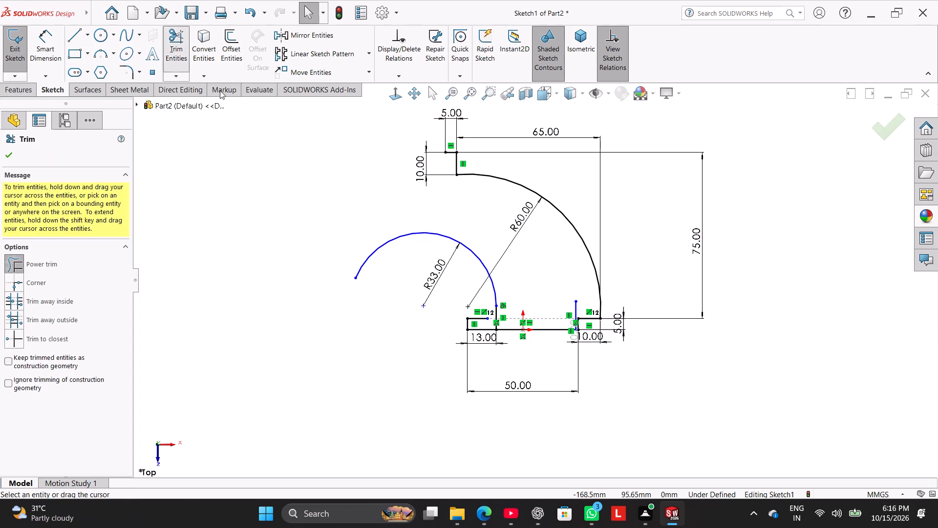
{"action": "left_click_drag", "start_coordinate": [346, 195], "coordinate": [424, 327]}
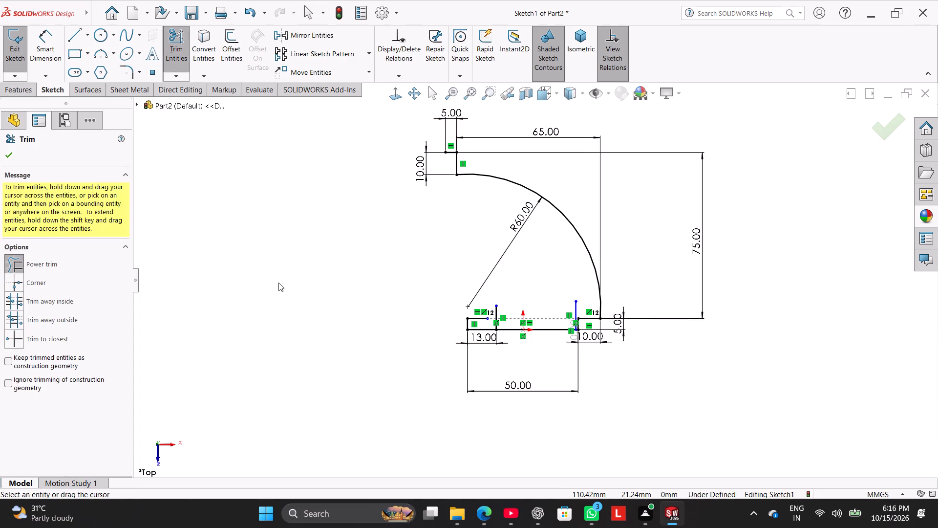
{"action": "left_click", "coordinate": [8, 153]}
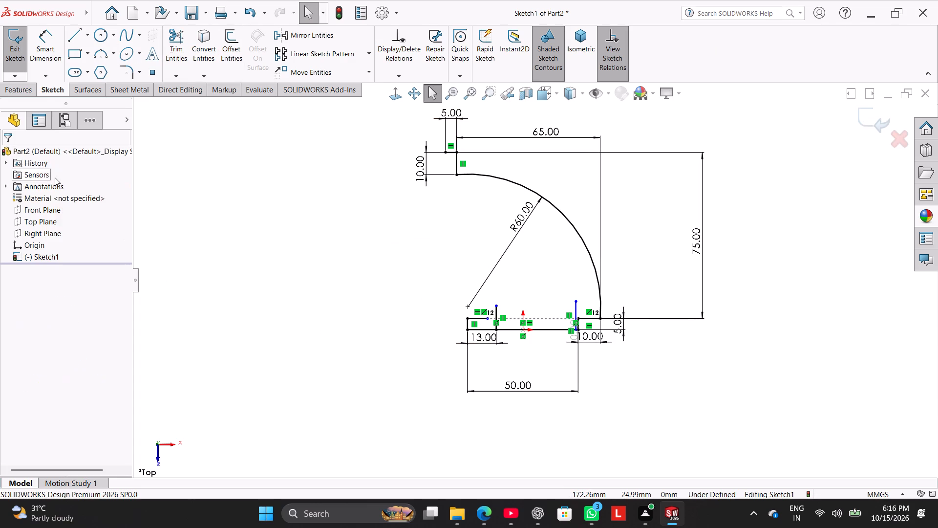
{"action": "left_click", "coordinate": [189, 198]}
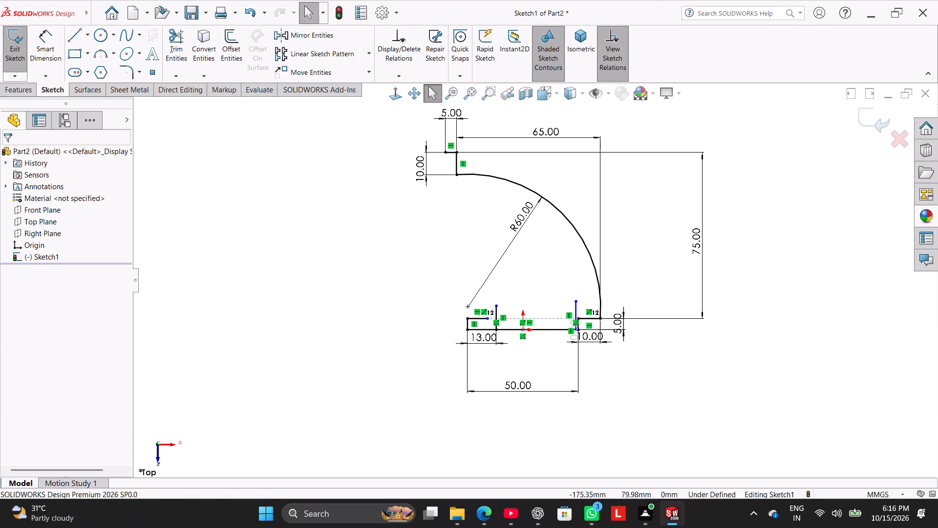
Offset the chained outer profile from the R60 arc by 3 mm, reversed to the inner side.
{"action": "scroll", "coordinate": [605, 309], "scroll_direction": "down", "scroll_amount": 4}
{"action": "scroll", "coordinate": [552, 324], "scroll_direction": "down", "scroll_amount": 2}
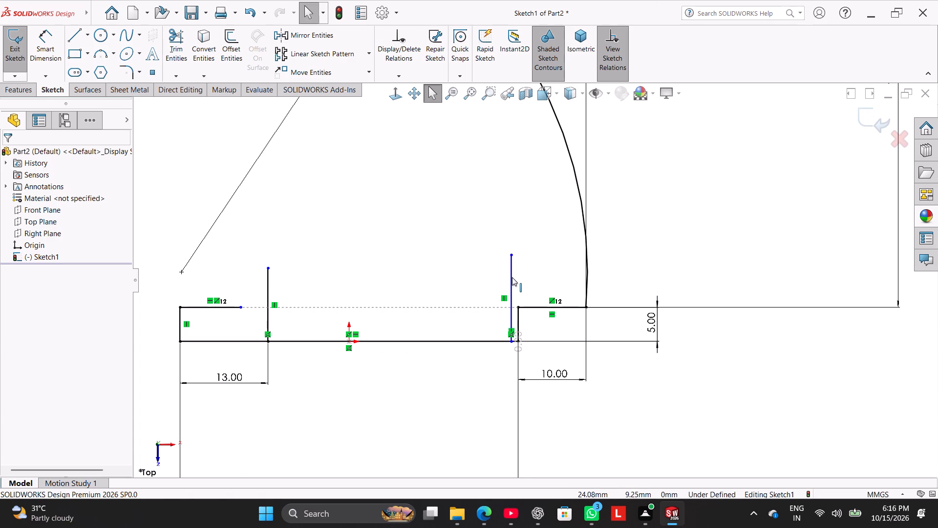
{"action": "scroll", "coordinate": [415, 217], "scroll_direction": "up", "scroll_amount": 7}
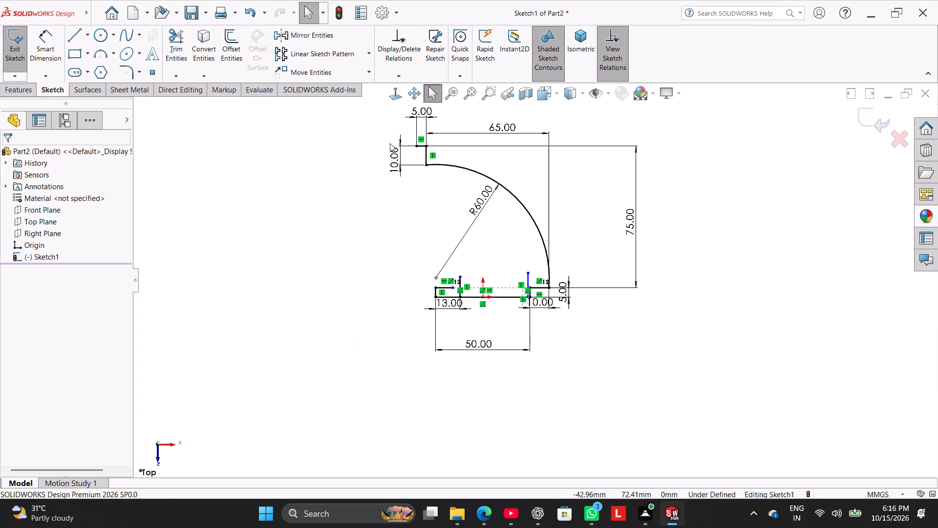
{"action": "left_click", "coordinate": [228, 45]}
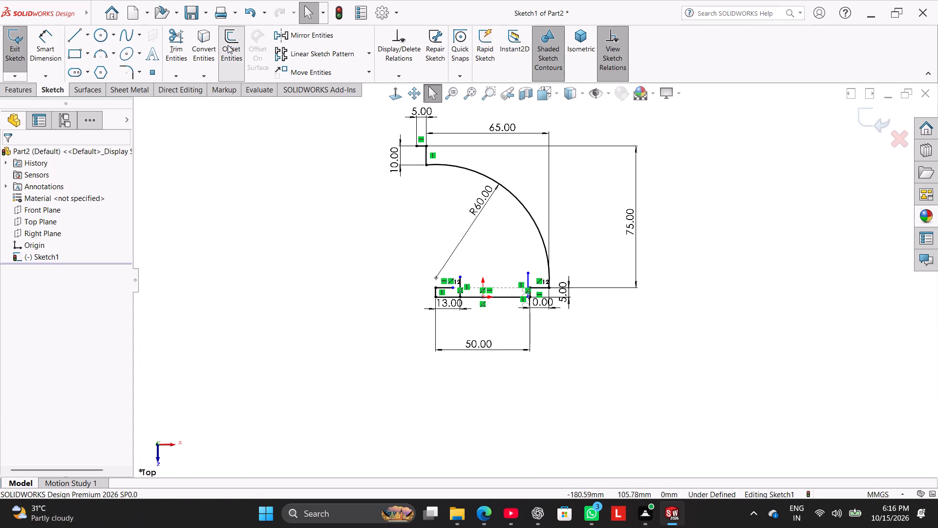
{"action": "left_click", "coordinate": [453, 169]}
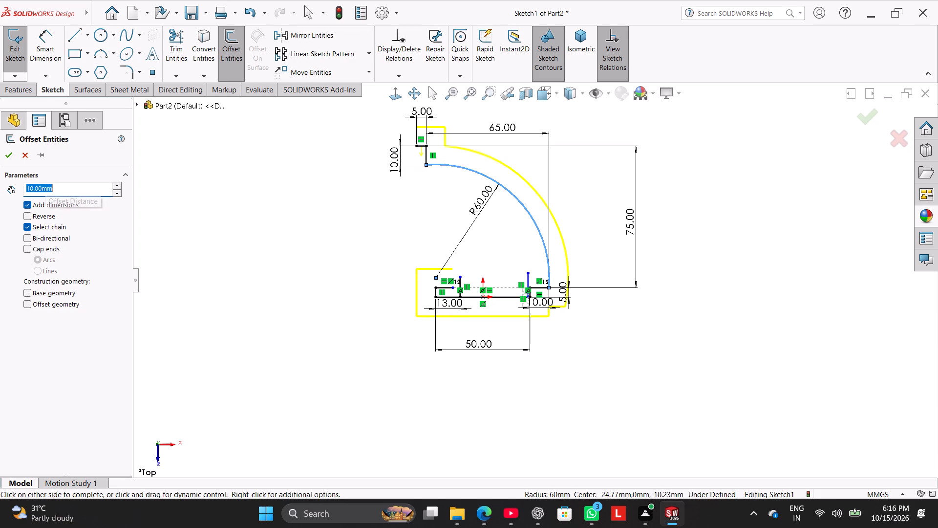
{"action": "left_click", "coordinate": [37, 216]}
{"action": "double_click", "coordinate": [61, 192]}
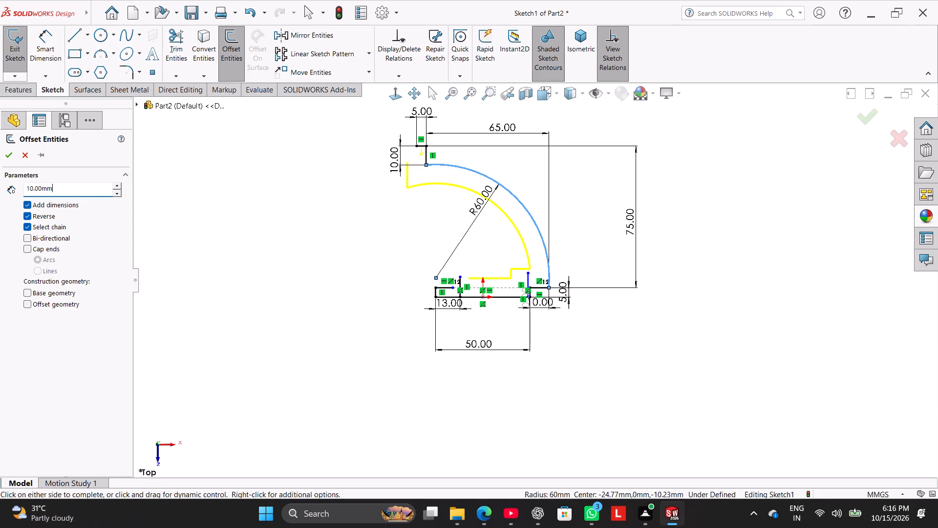
{"action": "key", "text": "3"}
{"action": "key", "text": "Return"}
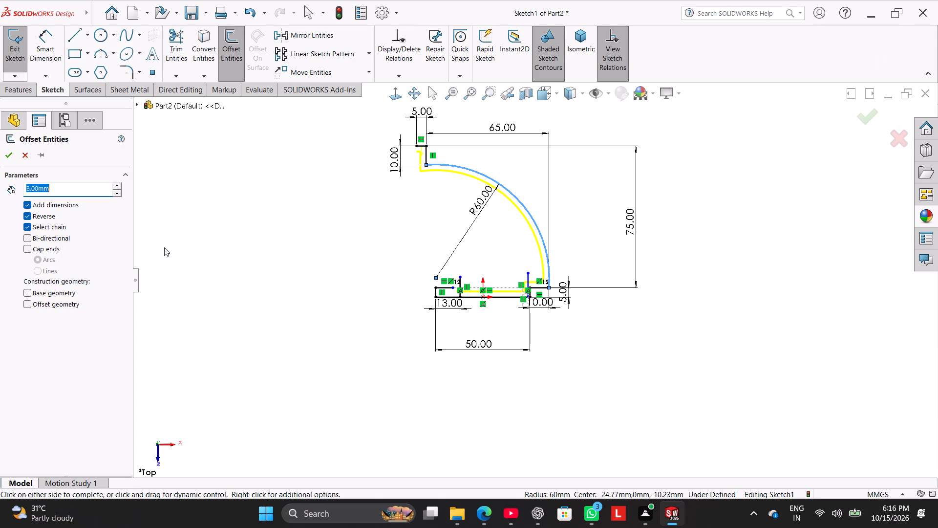
{"action": "left_click", "coordinate": [8, 155]}
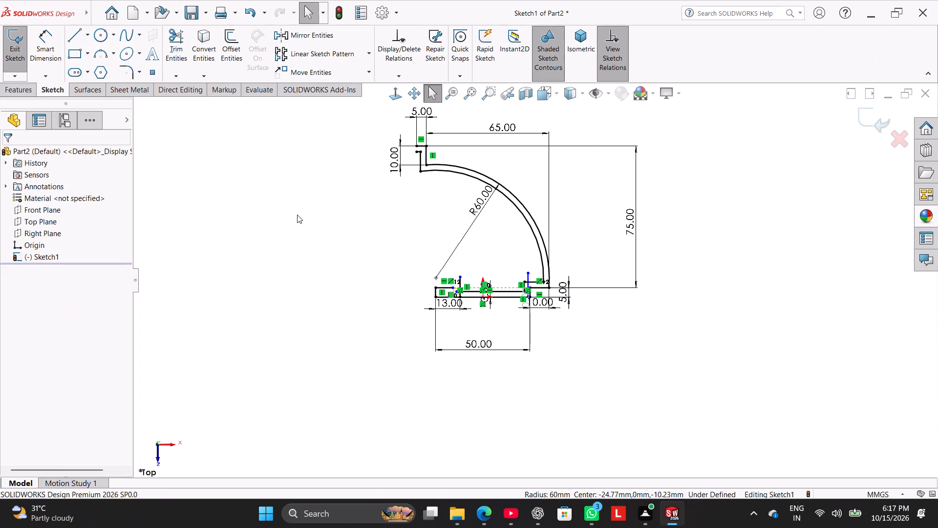
{"action": "left_click", "coordinate": [297, 215]}
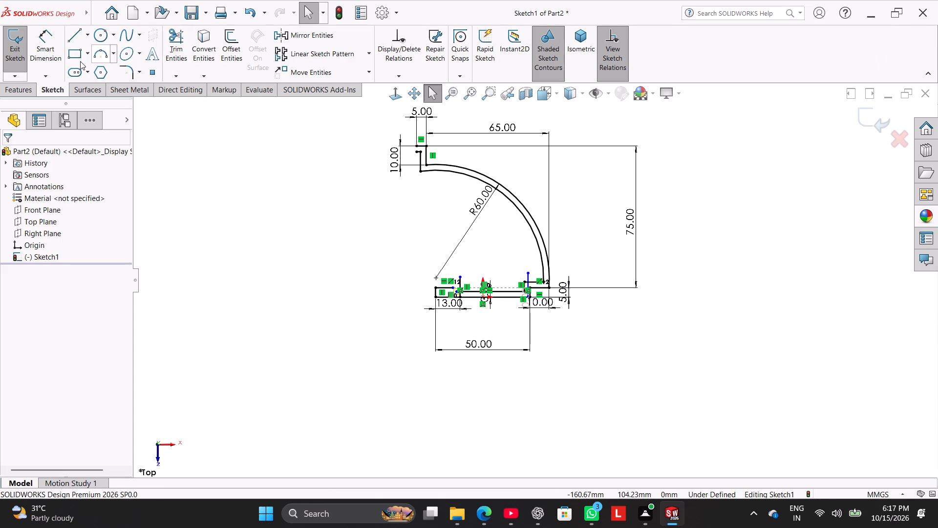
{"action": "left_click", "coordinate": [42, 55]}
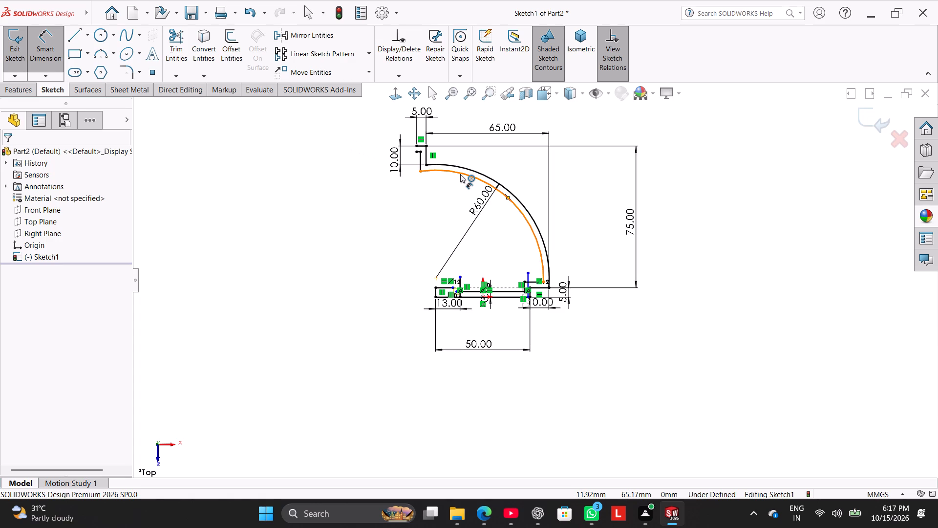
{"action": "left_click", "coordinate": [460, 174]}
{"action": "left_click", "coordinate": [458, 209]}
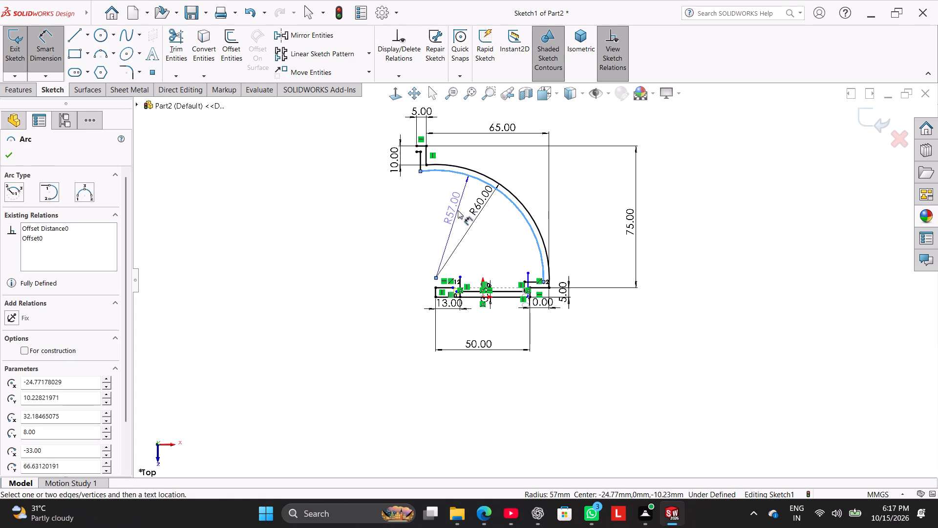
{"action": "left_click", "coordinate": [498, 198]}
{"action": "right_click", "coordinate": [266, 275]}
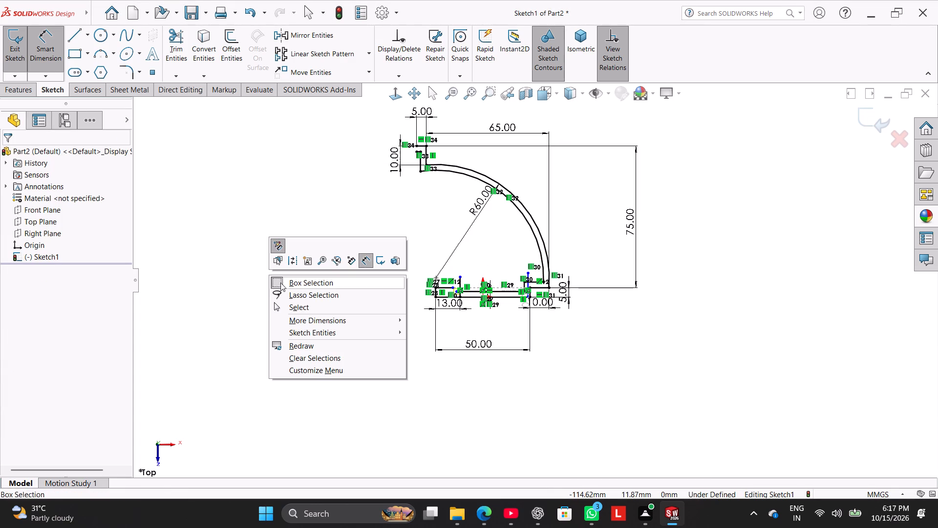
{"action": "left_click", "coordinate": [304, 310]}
Trim away the offset lines at the right flange and along the base between the two upright lines.
{"action": "scroll", "coordinate": [493, 301], "scroll_direction": "down", "scroll_amount": 3}
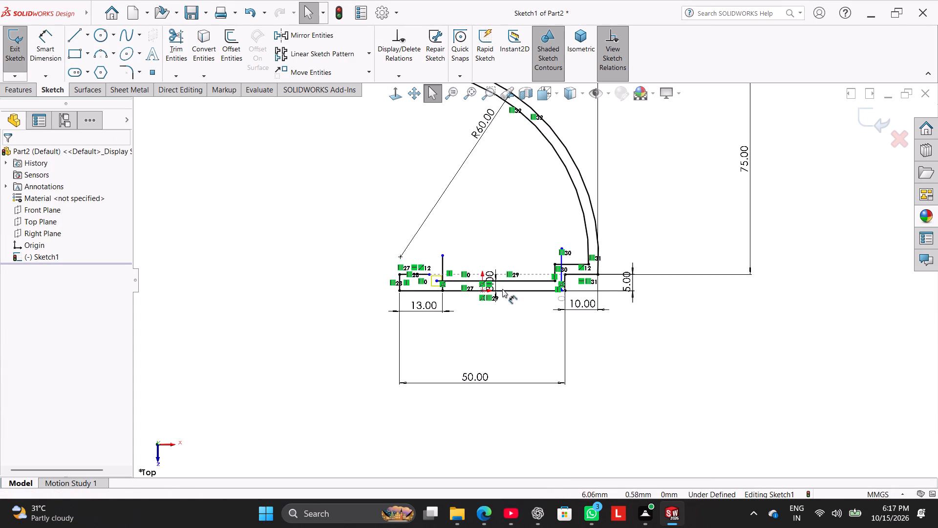
{"action": "scroll", "coordinate": [502, 289], "scroll_direction": "down", "scroll_amount": 2}
{"action": "left_click", "coordinate": [178, 53]}
{"action": "scroll", "coordinate": [583, 329], "scroll_direction": "down", "scroll_amount": 2}
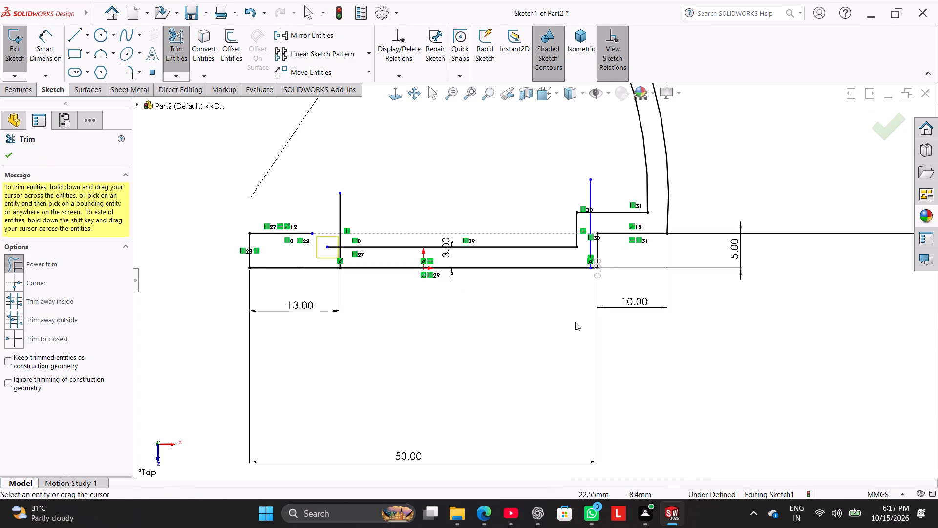
{"action": "scroll", "coordinate": [573, 298], "scroll_direction": "up", "scroll_amount": 4}
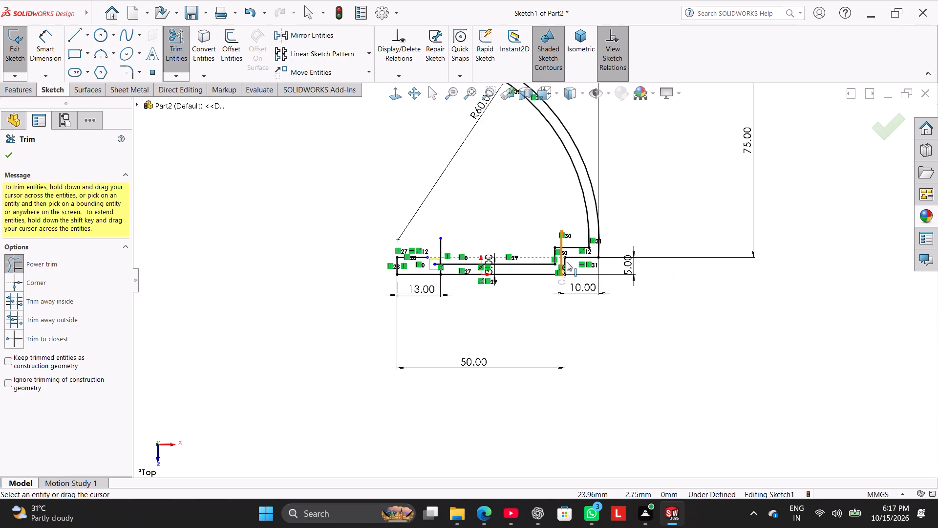
{"action": "scroll", "coordinate": [567, 262], "scroll_direction": "down", "scroll_amount": 5}
{"action": "left_click_drag", "start_coordinate": [590, 200], "coordinate": [569, 237]}
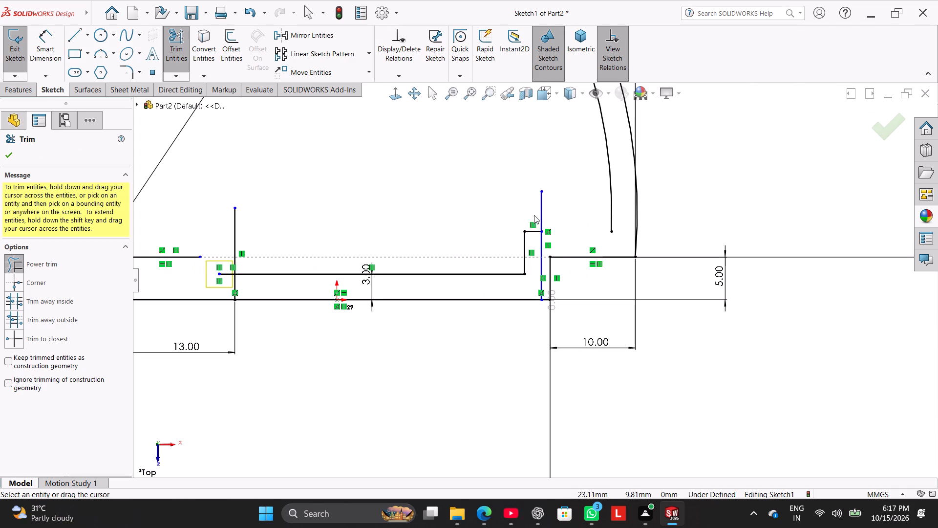
{"action": "left_click_drag", "start_coordinate": [501, 198], "coordinate": [531, 219]}
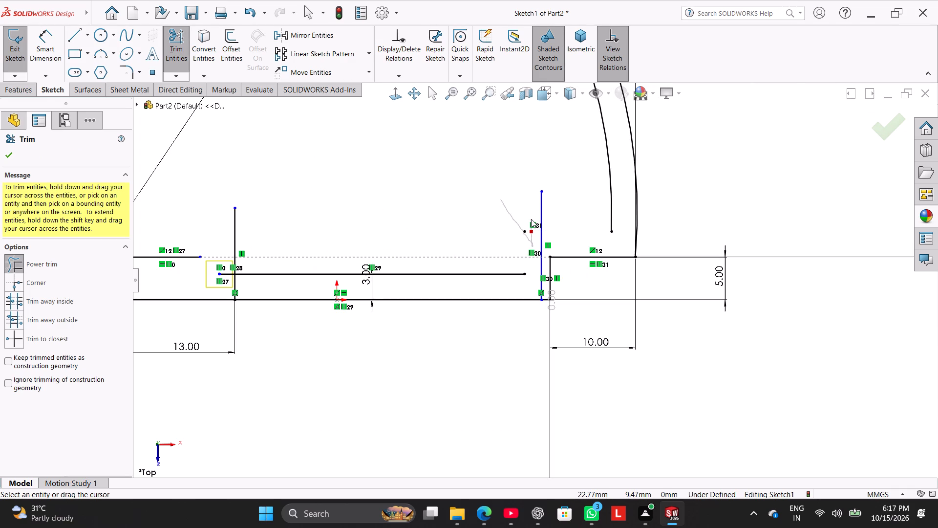
{"action": "left_click_drag", "start_coordinate": [531, 219], "coordinate": [438, 286]}
{"action": "scroll", "coordinate": [309, 251], "scroll_direction": "up", "scroll_amount": 3}
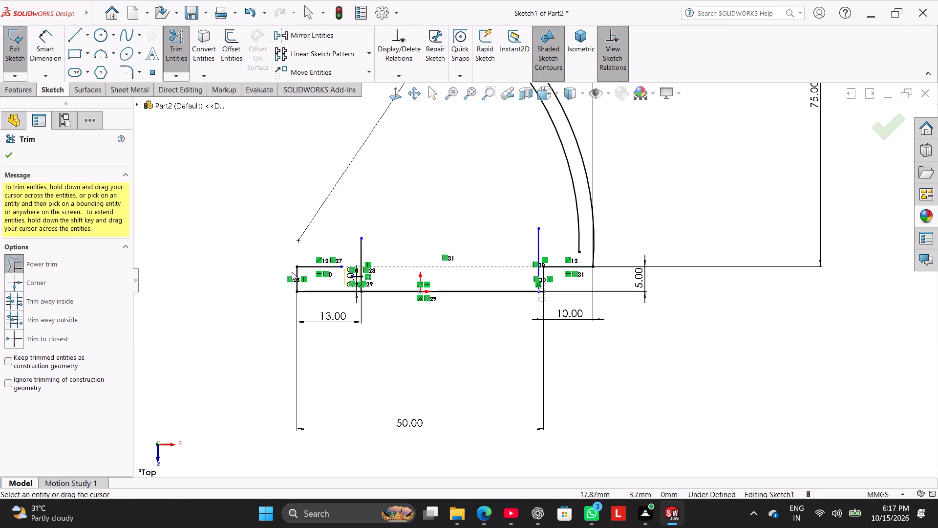
Trim the remaining short offset segment beside the upright line at the left flange.
{"action": "scroll", "coordinate": [292, 272], "scroll_direction": "down", "scroll_amount": 2}
{"action": "scroll", "coordinate": [409, 287], "scroll_direction": "down", "scroll_amount": 7}
{"action": "left_click_drag", "start_coordinate": [482, 232], "coordinate": [493, 263]}
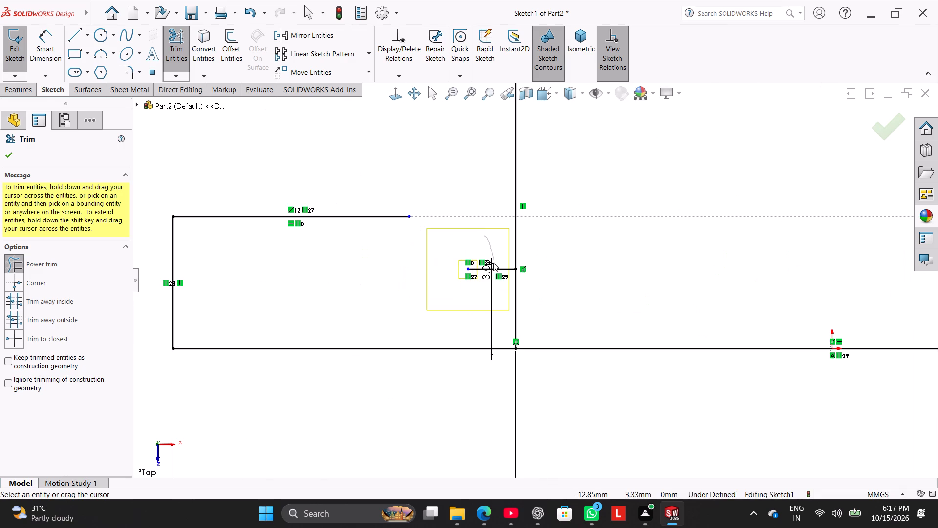
{"action": "left_click_drag", "start_coordinate": [493, 263], "coordinate": [496, 280]}
{"action": "left_click_drag", "start_coordinate": [478, 250], "coordinate": [469, 268]}
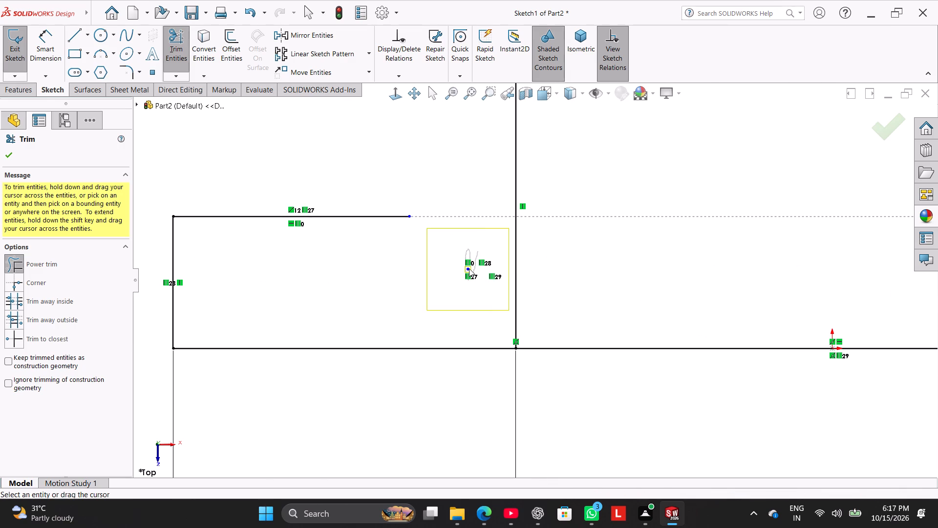
{"action": "left_click_drag", "start_coordinate": [469, 268], "coordinate": [467, 269]}
{"action": "scroll", "coordinate": [490, 301], "scroll_direction": "up", "scroll_amount": 9}
{"action": "scroll", "coordinate": [582, 296], "scroll_direction": "up", "scroll_amount": 1}
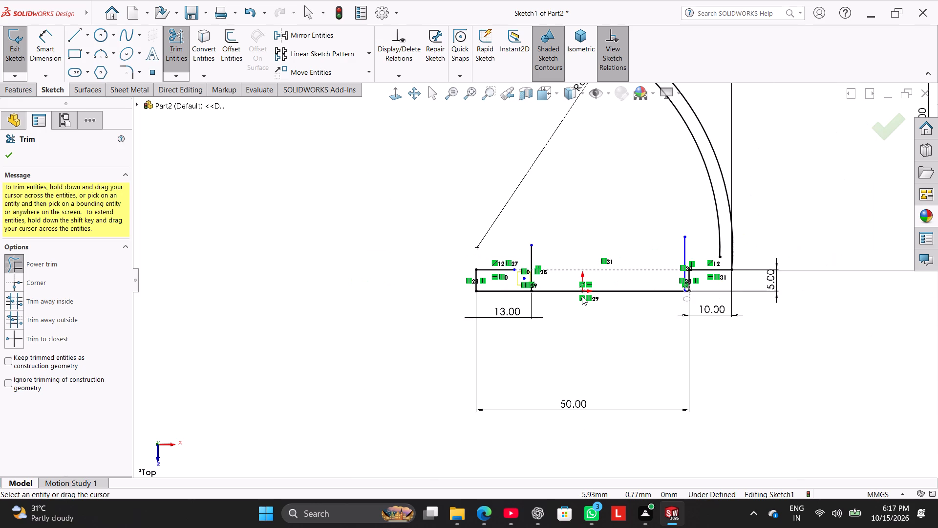
{"action": "scroll", "coordinate": [582, 296], "scroll_direction": "down", "scroll_amount": 3}
{"action": "scroll", "coordinate": [524, 304], "scroll_direction": "down", "scroll_amount": 2}
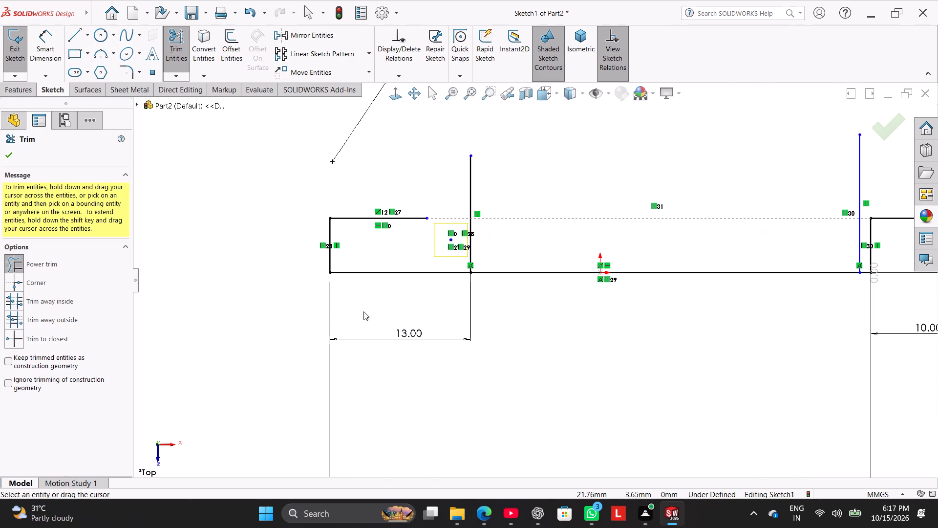
{"action": "left_click", "coordinate": [3, 155]}
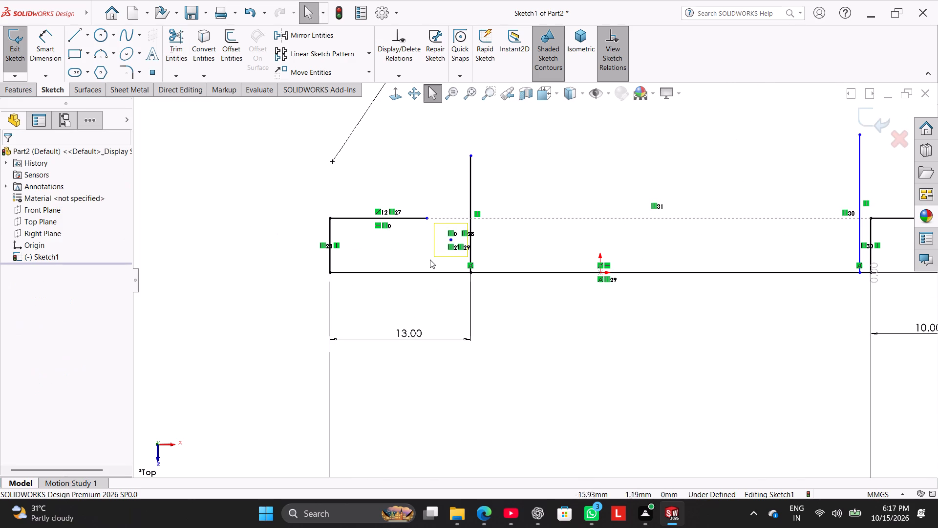
Move the leftover offset point inside the left flange to about X -15.66 mm.
{"action": "right_click", "coordinate": [451, 239]}
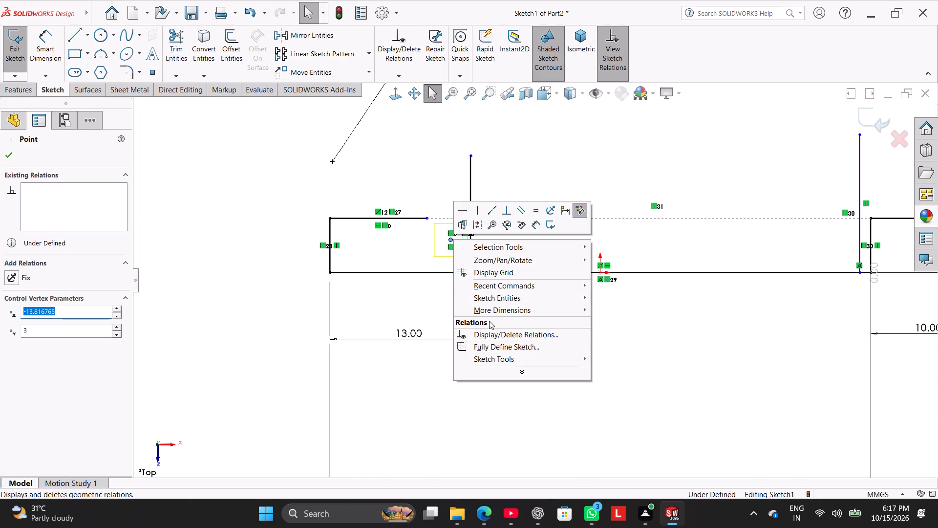
{"action": "left_click", "coordinate": [405, 277]}
{"action": "left_click_drag", "start_coordinate": [449, 241], "coordinate": [483, 263]}
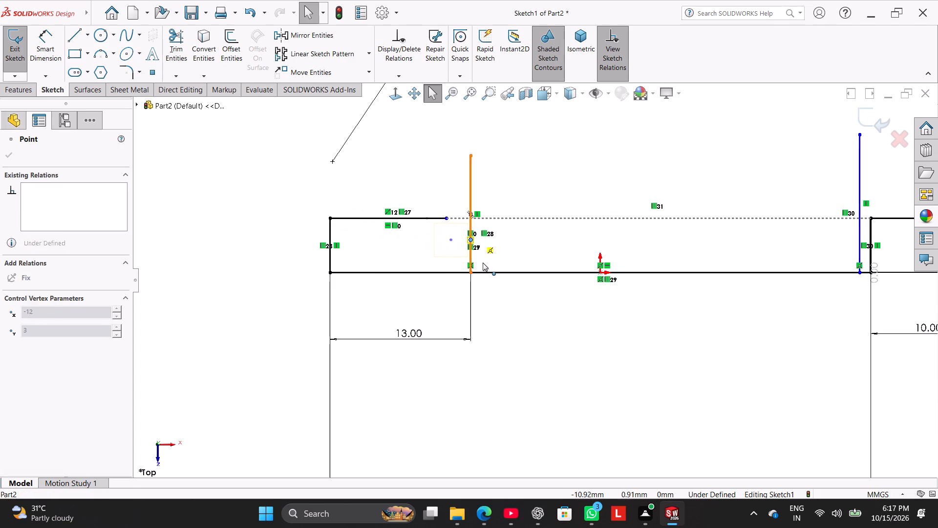
{"action": "left_click_drag", "start_coordinate": [483, 263], "coordinate": [427, 273]}
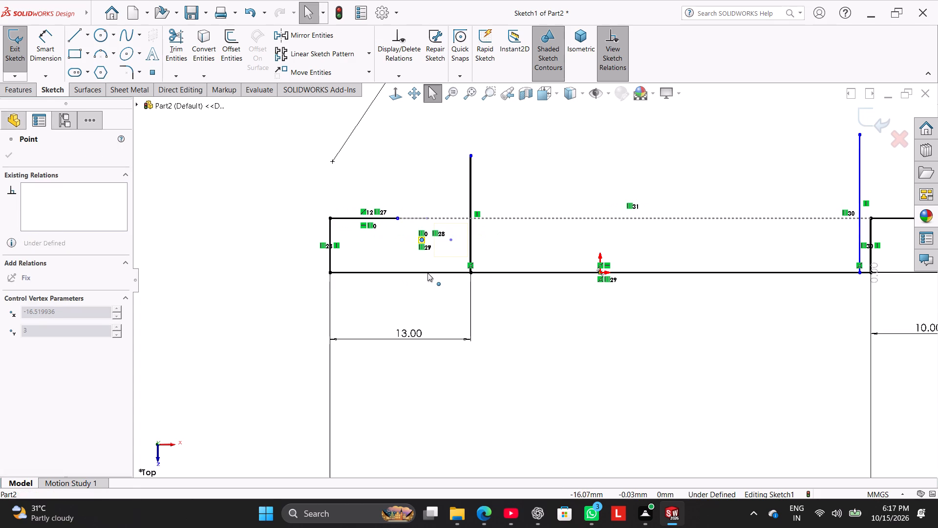
{"action": "left_click_drag", "start_coordinate": [427, 273], "coordinate": [434, 283]}
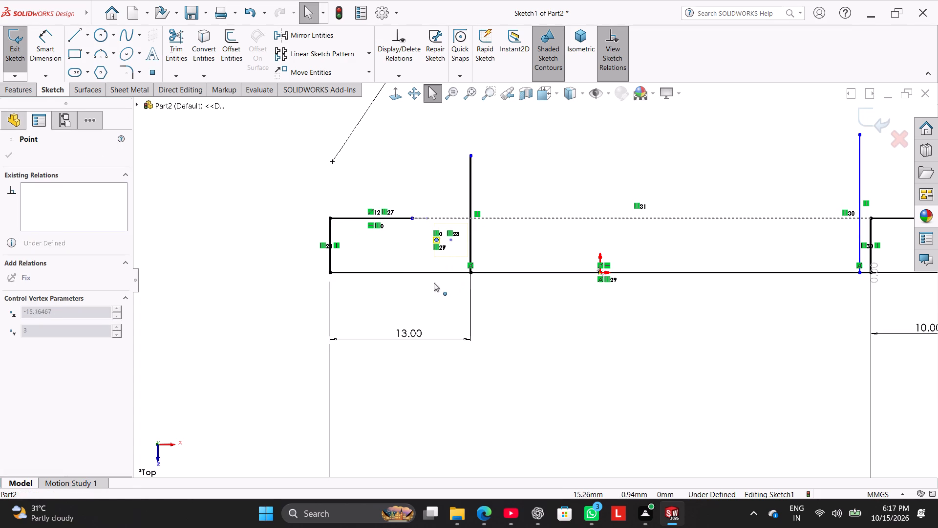
{"action": "left_click_drag", "start_coordinate": [434, 283], "coordinate": [431, 283]}
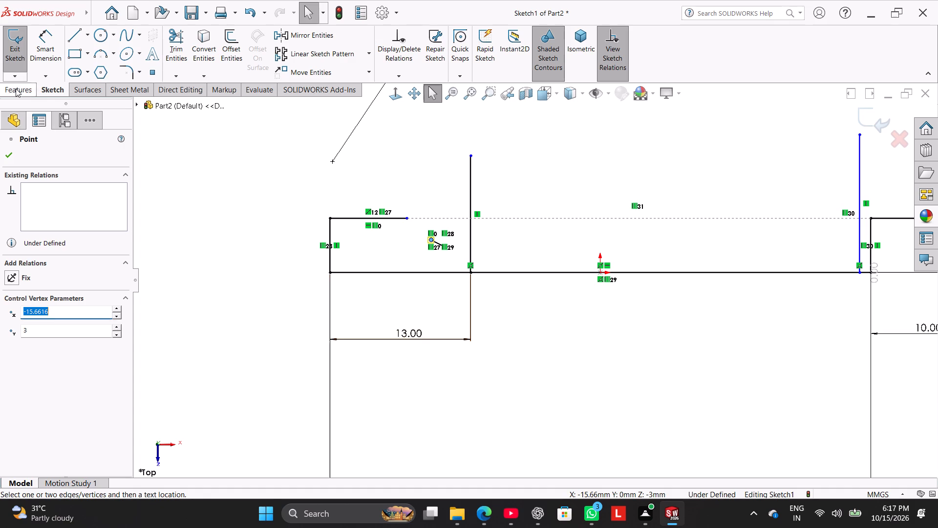
Trim away the short horizontal offset line running inward from the top of the left flange's upright edge.
{"action": "left_click_drag", "start_coordinate": [178, 52], "coordinate": [193, 68]}
{"action": "scroll", "coordinate": [464, 243], "scroll_direction": "down", "scroll_amount": 6}
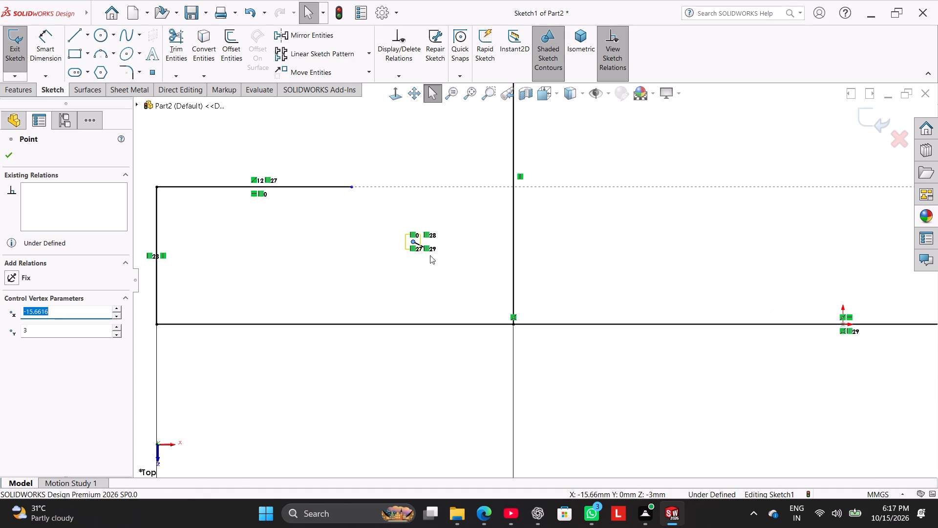
{"action": "left_click_drag", "start_coordinate": [424, 219], "coordinate": [396, 275]}
{"action": "left_click_drag", "start_coordinate": [295, 152], "coordinate": [283, 237]}
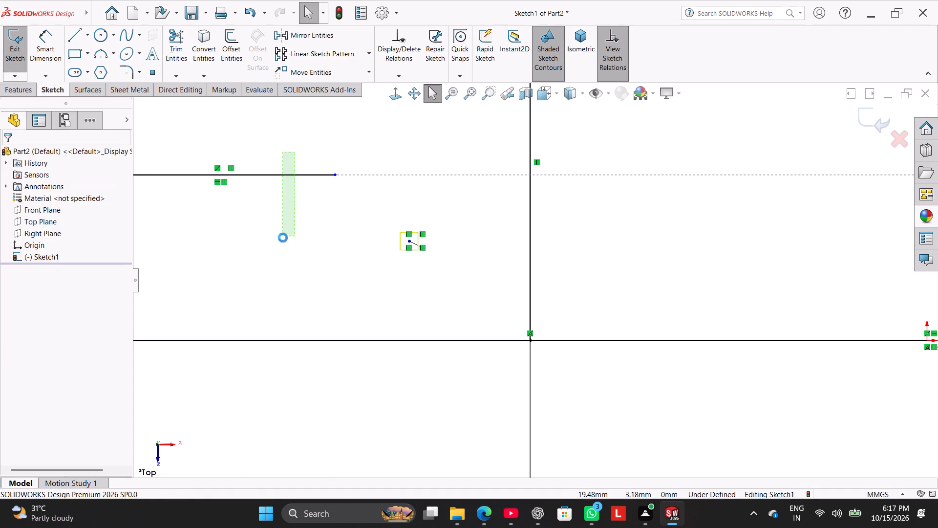
{"action": "scroll", "coordinate": [290, 282], "scroll_direction": "up", "scroll_amount": 5}
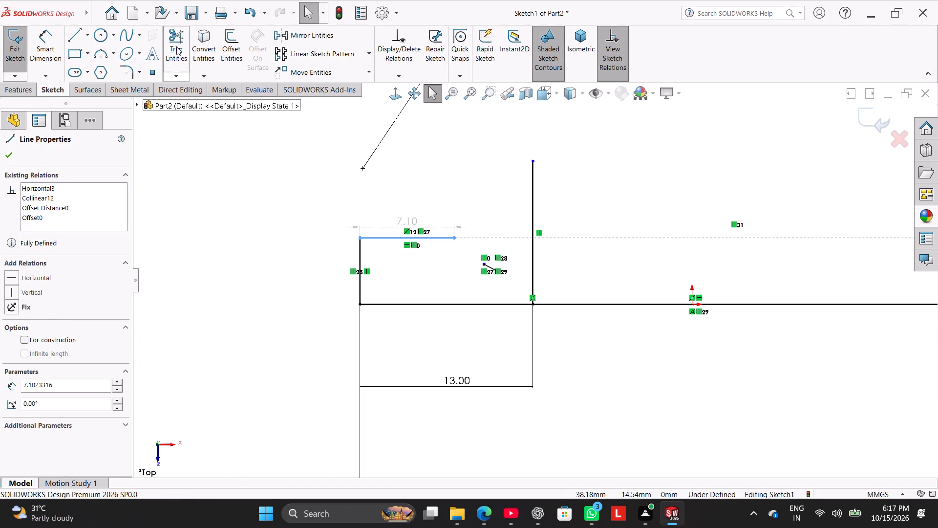
{"action": "left_click", "coordinate": [176, 46]}
{"action": "left_click_drag", "start_coordinate": [395, 198], "coordinate": [406, 255]}
{"action": "left_click_drag", "start_coordinate": [492, 226], "coordinate": [493, 270]}
{"action": "left_click_drag", "start_coordinate": [482, 264], "coordinate": [492, 252]}
{"action": "right_click", "coordinate": [273, 233]}
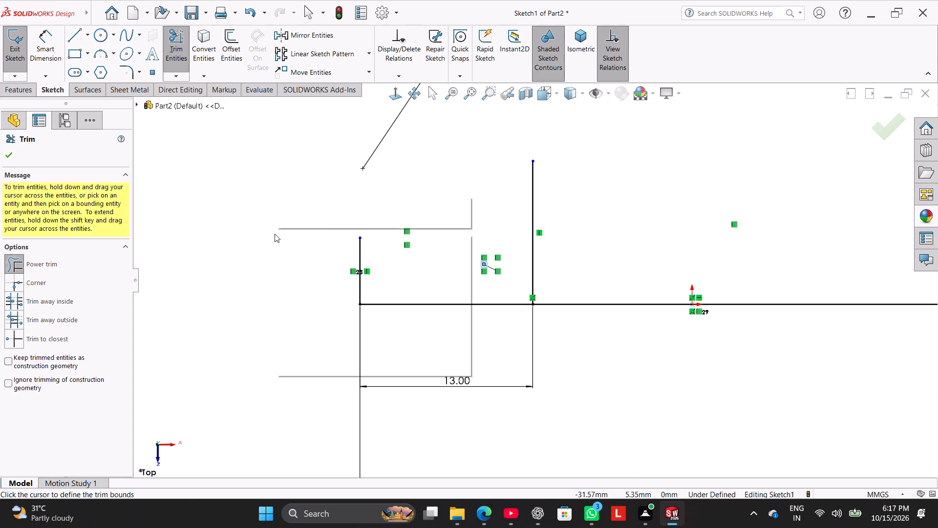
{"action": "left_click", "coordinate": [306, 261]}
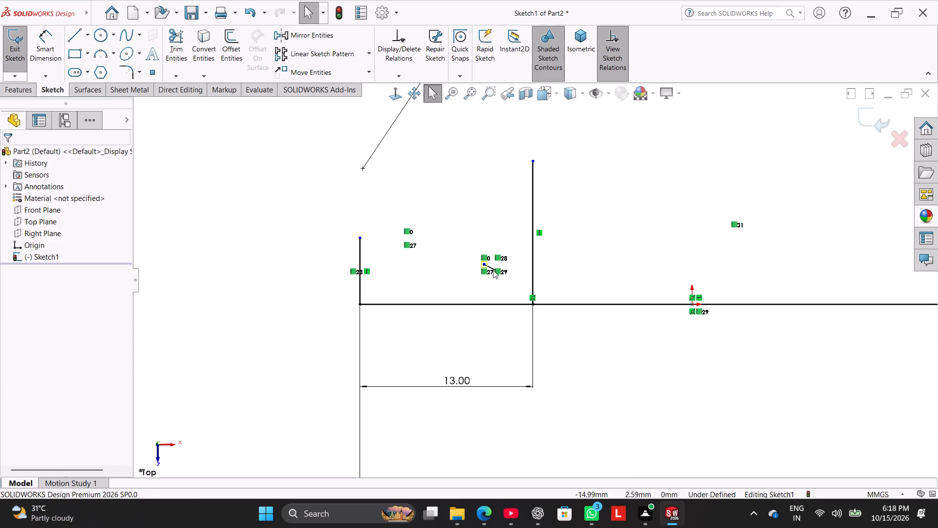
Delete the leftover offset distance relation at the stray point inside the left flange.
{"action": "right_click", "coordinate": [499, 270]}
{"action": "left_click", "coordinate": [545, 404]}
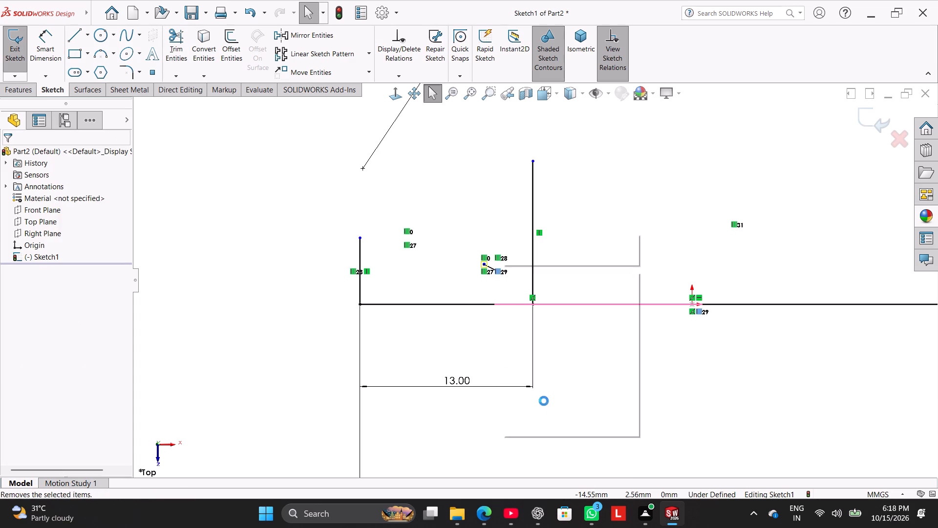
{"action": "scroll", "coordinate": [586, 271], "scroll_direction": "up", "scroll_amount": 5}
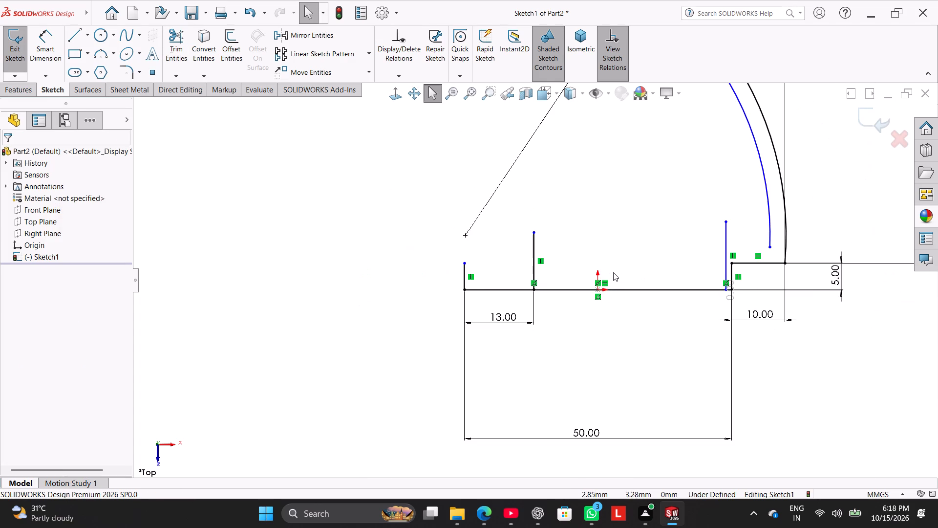
Dimension the radius of the inner offset arc.
{"action": "scroll", "coordinate": [613, 272], "scroll_direction": "up", "scroll_amount": 3}
{"action": "scroll", "coordinate": [599, 194], "scroll_direction": "down", "scroll_amount": 1}
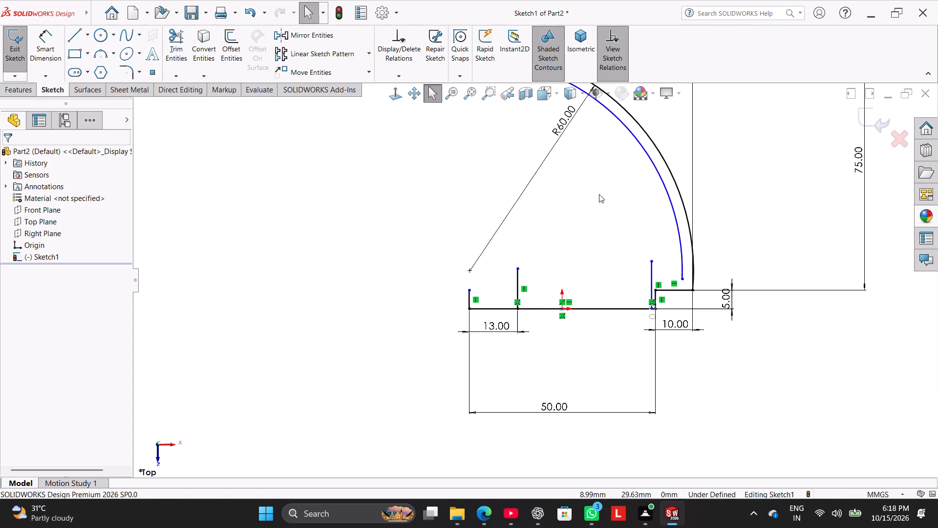
{"action": "scroll", "coordinate": [599, 194], "scroll_direction": "up", "scroll_amount": 2}
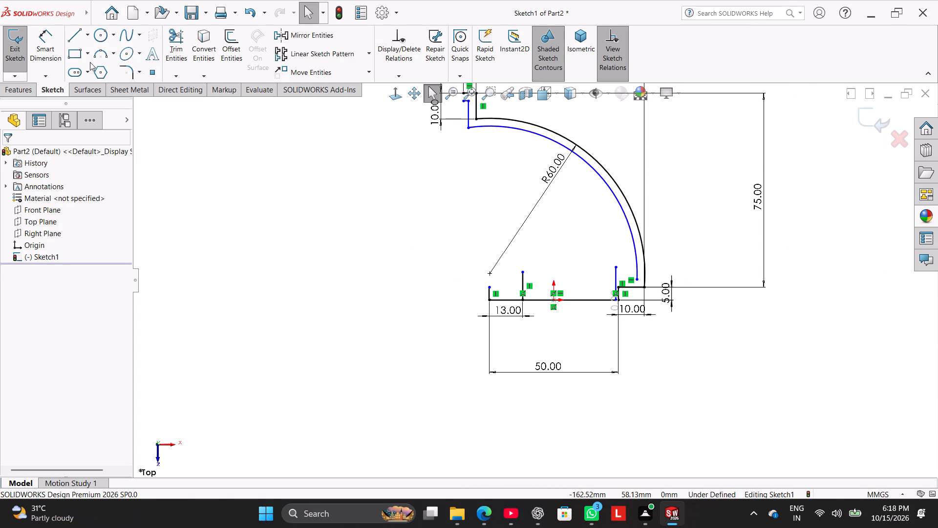
{"action": "left_click", "coordinate": [52, 53]}
{"action": "left_click", "coordinate": [511, 128]}
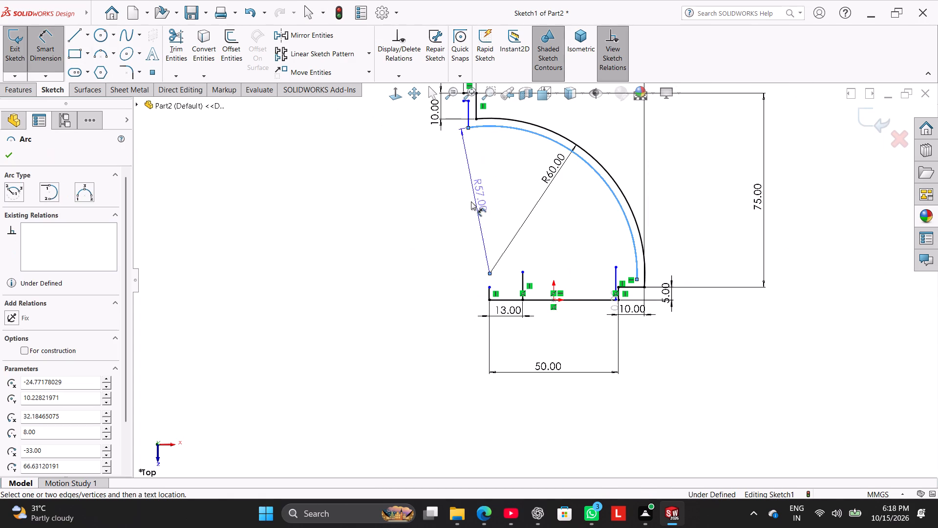
{"action": "left_click", "coordinate": [525, 198]}
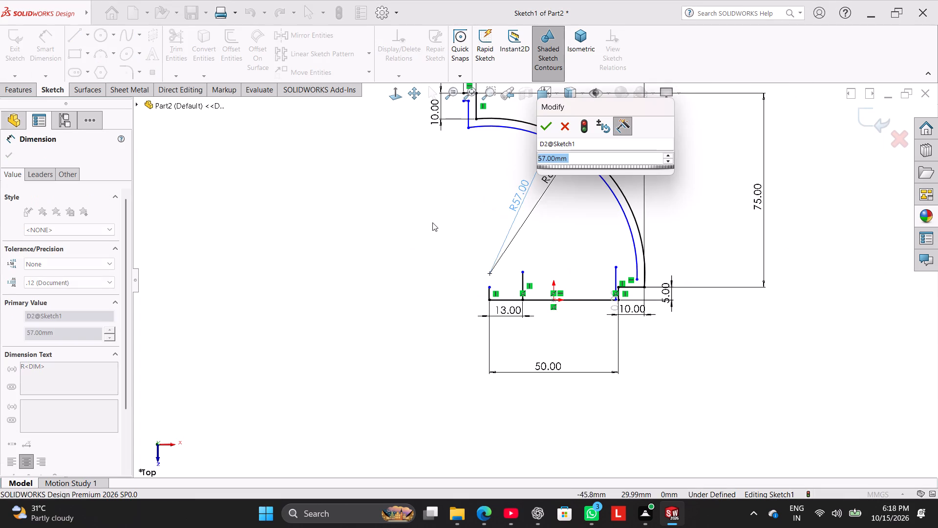
{"action": "right_click", "coordinate": [432, 222]}
{"action": "left_click", "coordinate": [547, 129]}
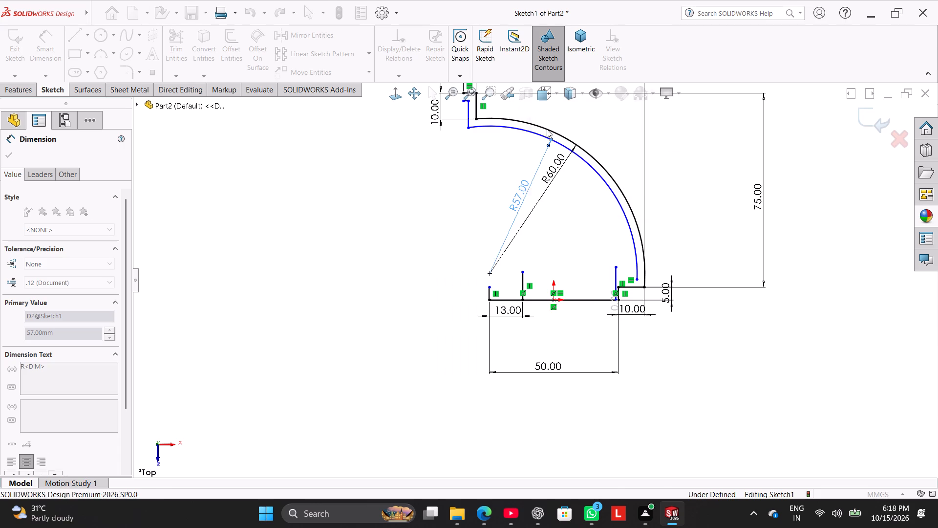
{"action": "left_click", "coordinate": [453, 206]}
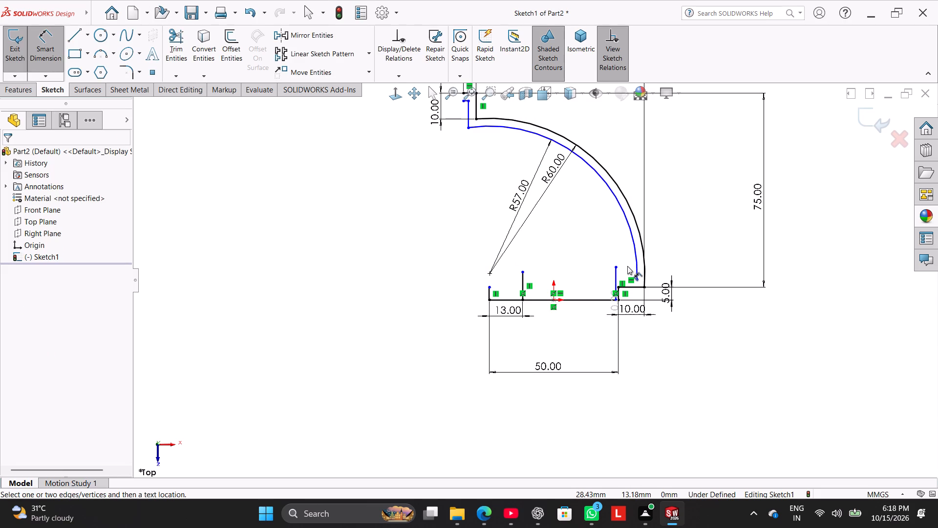
{"action": "scroll", "coordinate": [627, 266], "scroll_direction": "down", "scroll_amount": 3}
{"action": "scroll", "coordinate": [629, 254], "scroll_direction": "up", "scroll_amount": 3}
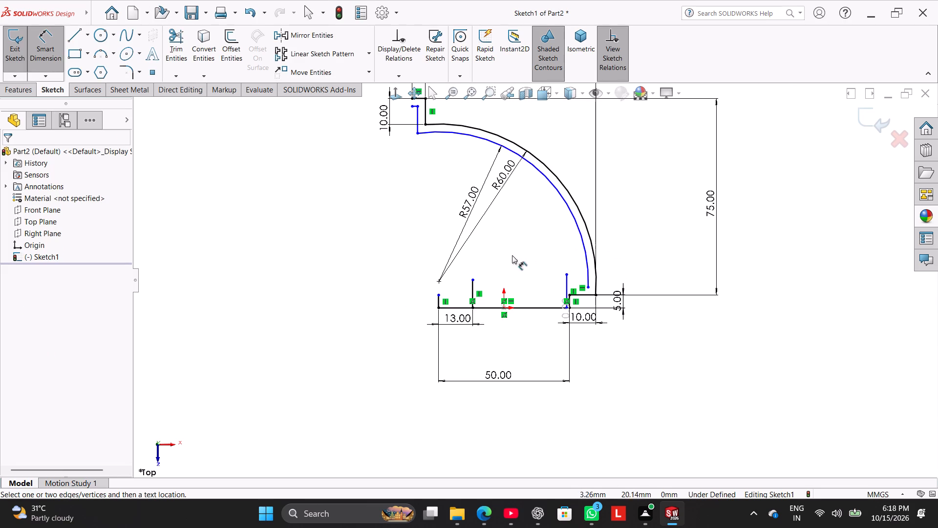
{"action": "right_click", "coordinate": [347, 258]}
{"action": "left_click", "coordinate": [376, 288]}
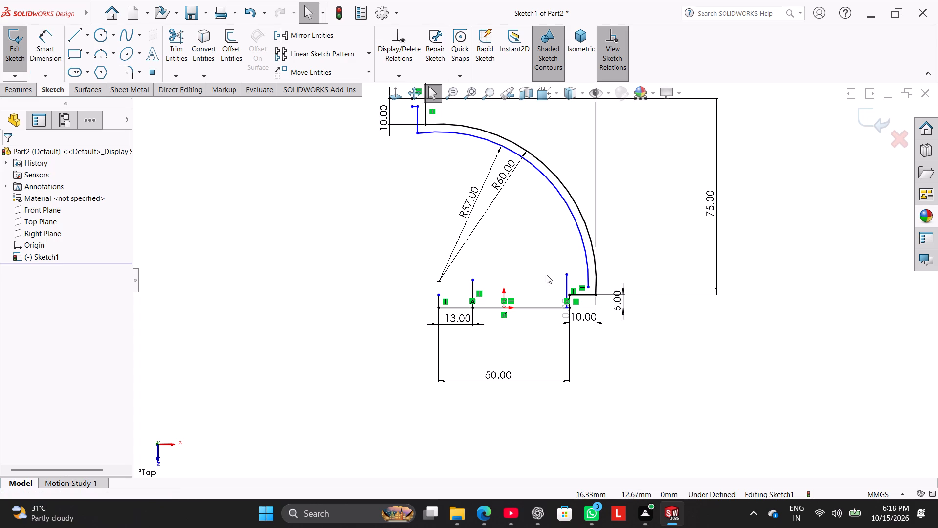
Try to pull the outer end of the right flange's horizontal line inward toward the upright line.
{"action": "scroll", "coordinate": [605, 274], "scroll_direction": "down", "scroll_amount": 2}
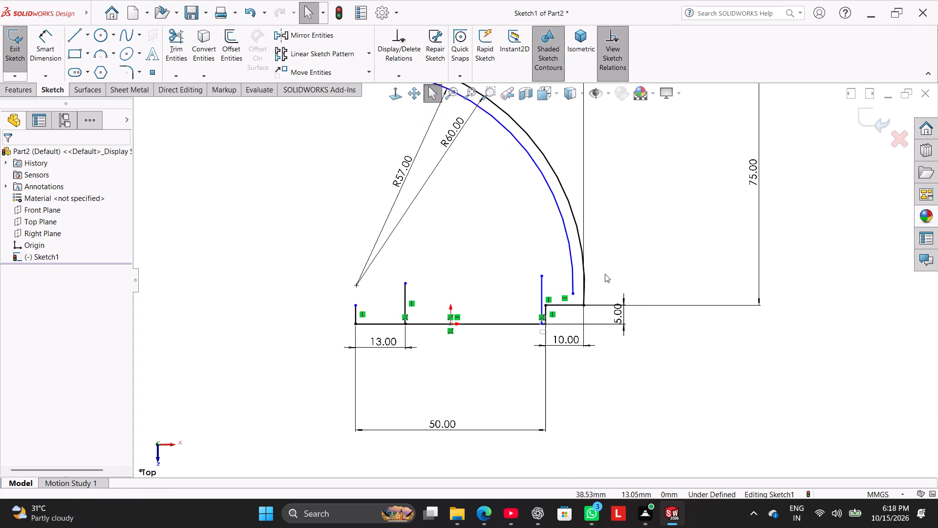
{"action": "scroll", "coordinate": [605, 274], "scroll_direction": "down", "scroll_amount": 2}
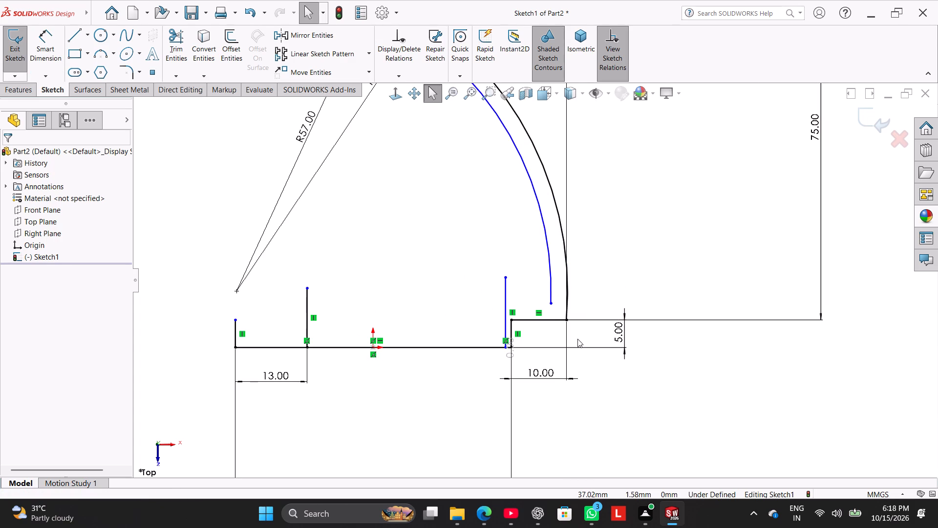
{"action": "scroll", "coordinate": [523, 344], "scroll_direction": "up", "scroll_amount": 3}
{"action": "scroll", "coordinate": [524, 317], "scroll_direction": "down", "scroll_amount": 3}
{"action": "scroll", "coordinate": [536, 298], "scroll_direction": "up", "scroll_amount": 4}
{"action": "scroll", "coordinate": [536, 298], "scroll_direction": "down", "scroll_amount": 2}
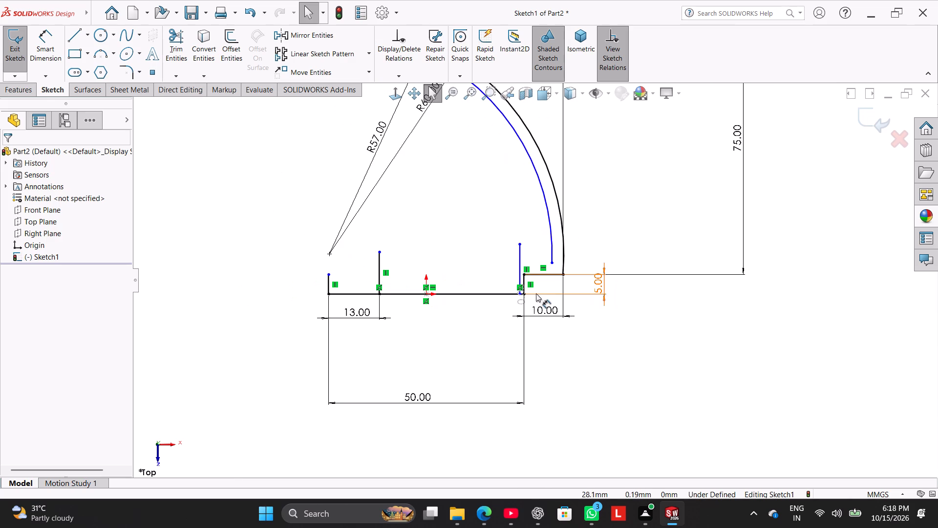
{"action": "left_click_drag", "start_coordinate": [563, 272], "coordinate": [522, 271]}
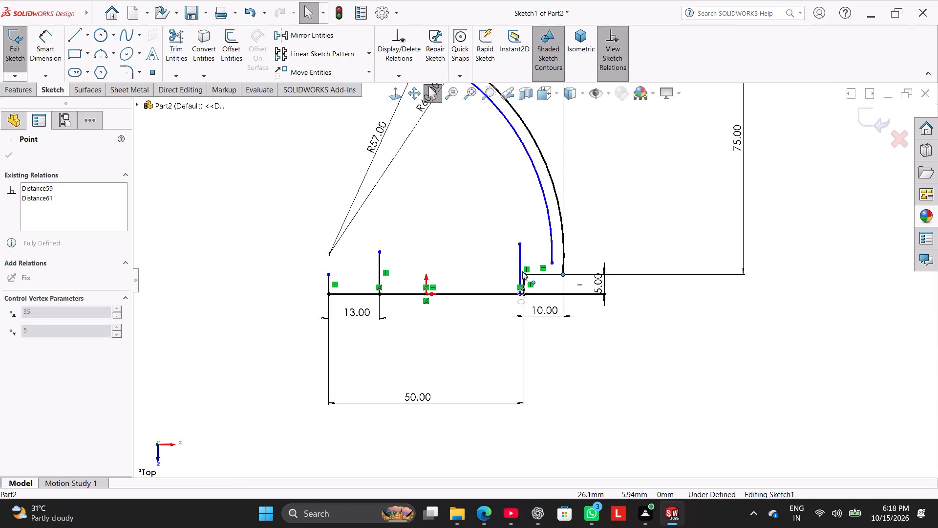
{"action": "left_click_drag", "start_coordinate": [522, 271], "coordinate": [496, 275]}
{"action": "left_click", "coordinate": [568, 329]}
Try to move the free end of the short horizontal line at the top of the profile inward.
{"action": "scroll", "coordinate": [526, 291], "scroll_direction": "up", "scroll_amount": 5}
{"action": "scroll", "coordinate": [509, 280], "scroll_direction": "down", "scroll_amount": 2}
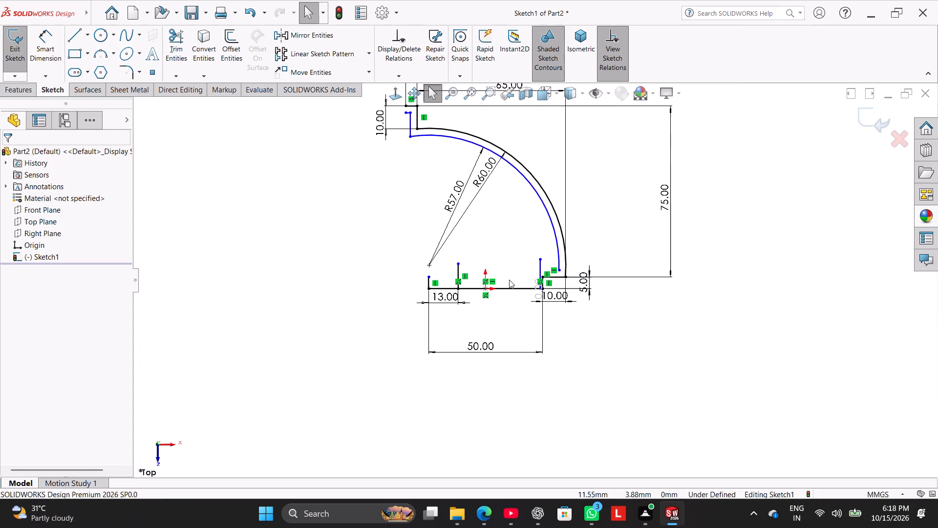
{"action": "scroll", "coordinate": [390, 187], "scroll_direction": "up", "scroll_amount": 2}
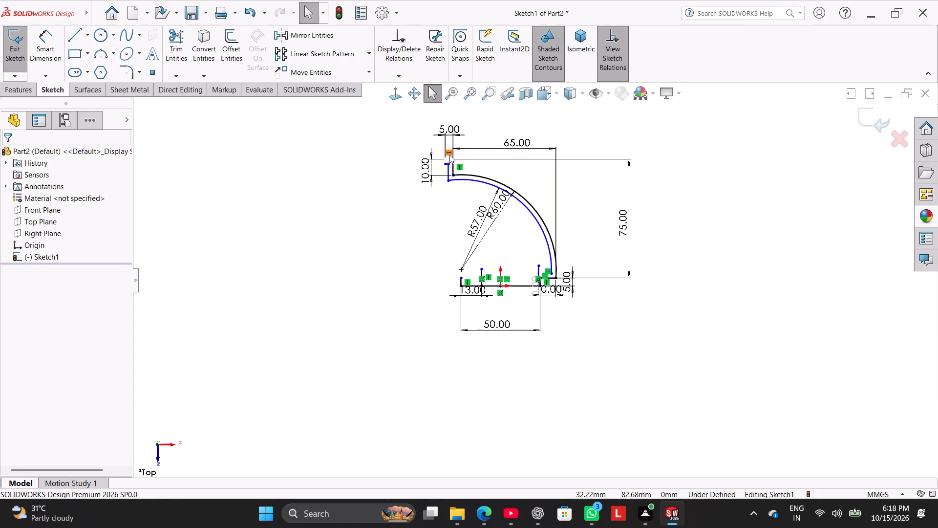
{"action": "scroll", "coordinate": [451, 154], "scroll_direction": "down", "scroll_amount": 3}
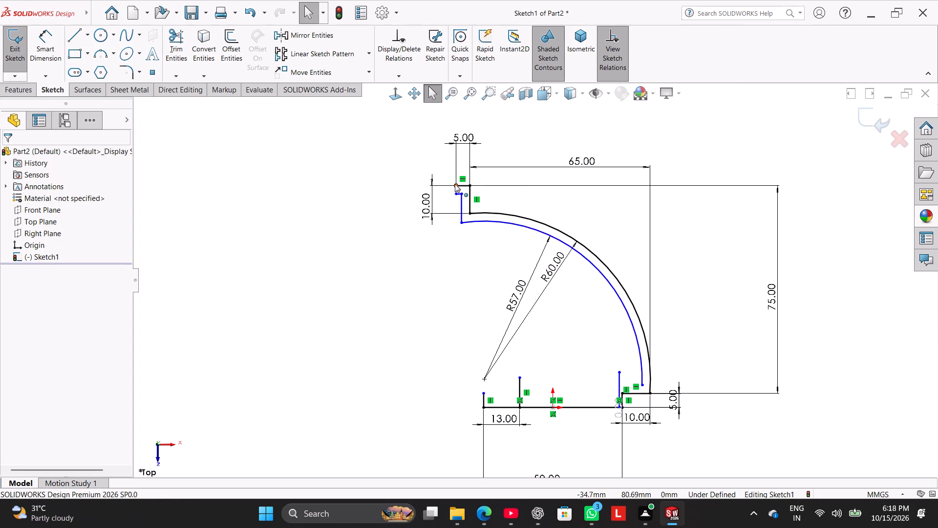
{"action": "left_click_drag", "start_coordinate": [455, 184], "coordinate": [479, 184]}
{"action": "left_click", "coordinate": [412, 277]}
Delete the 65 mm horizontal dimension above the outer arc.
{"action": "right_click", "coordinate": [586, 164]}
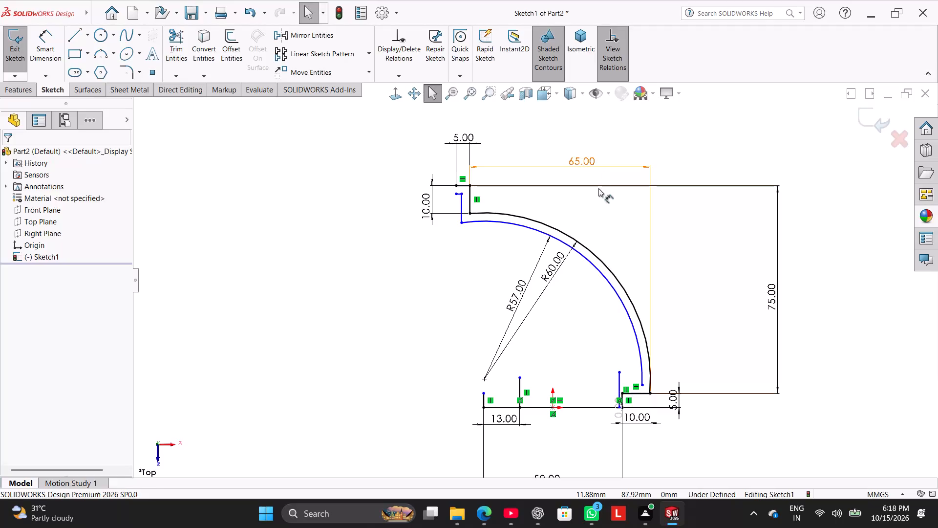
{"action": "left_click", "coordinate": [632, 293]}
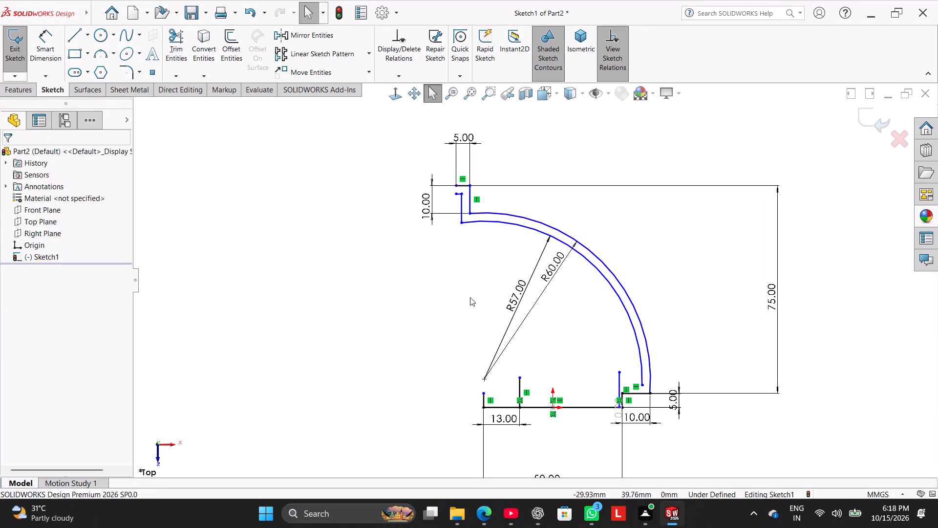
{"action": "left_click", "coordinate": [470, 297]}
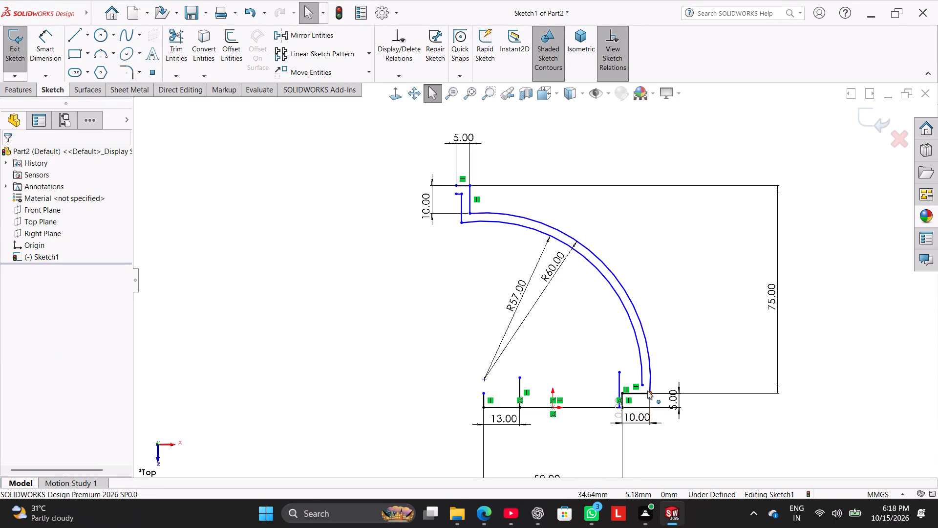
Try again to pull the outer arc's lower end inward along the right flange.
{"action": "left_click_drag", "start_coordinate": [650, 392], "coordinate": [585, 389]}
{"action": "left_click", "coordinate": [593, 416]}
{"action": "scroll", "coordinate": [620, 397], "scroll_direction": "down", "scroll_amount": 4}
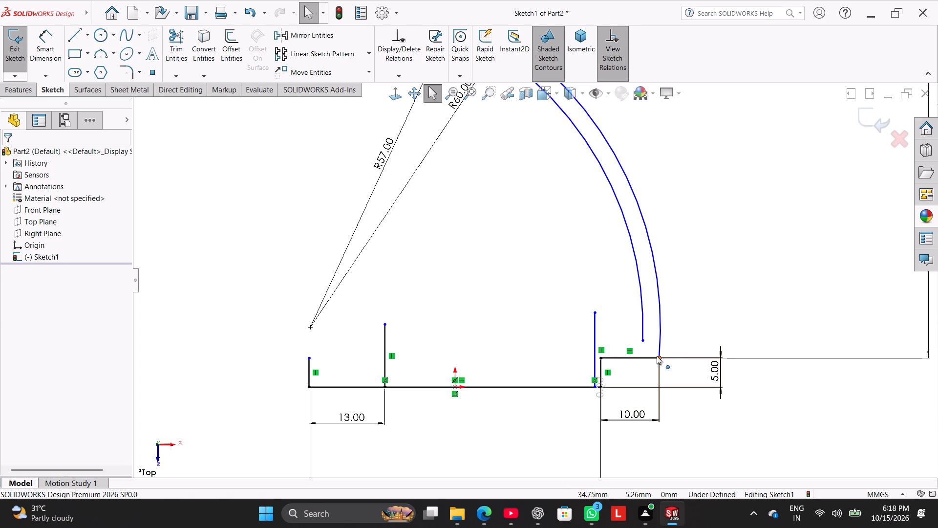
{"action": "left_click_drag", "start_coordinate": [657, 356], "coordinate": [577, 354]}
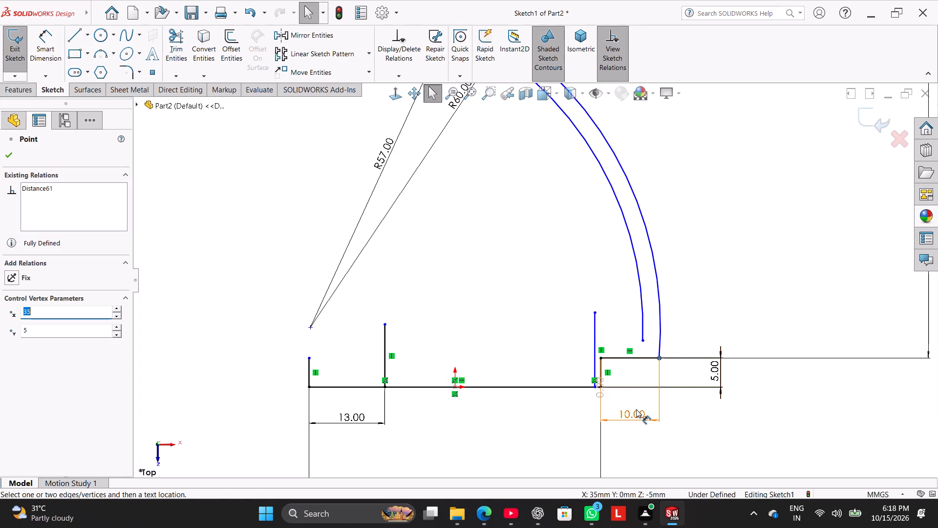
Delete the 10 mm width dimension of the right flange.
{"action": "right_click", "coordinate": [636, 409]}
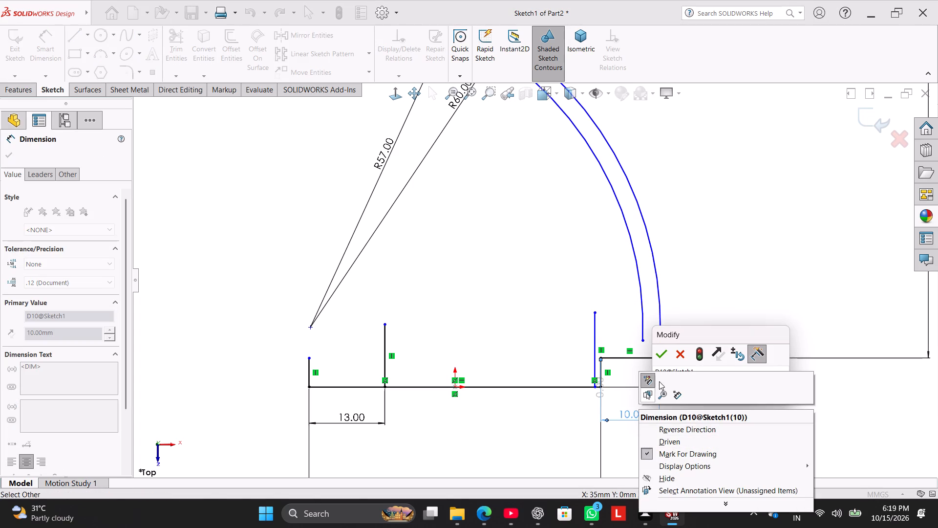
{"action": "left_click", "coordinate": [659, 354]}
{"action": "right_click", "coordinate": [643, 417]}
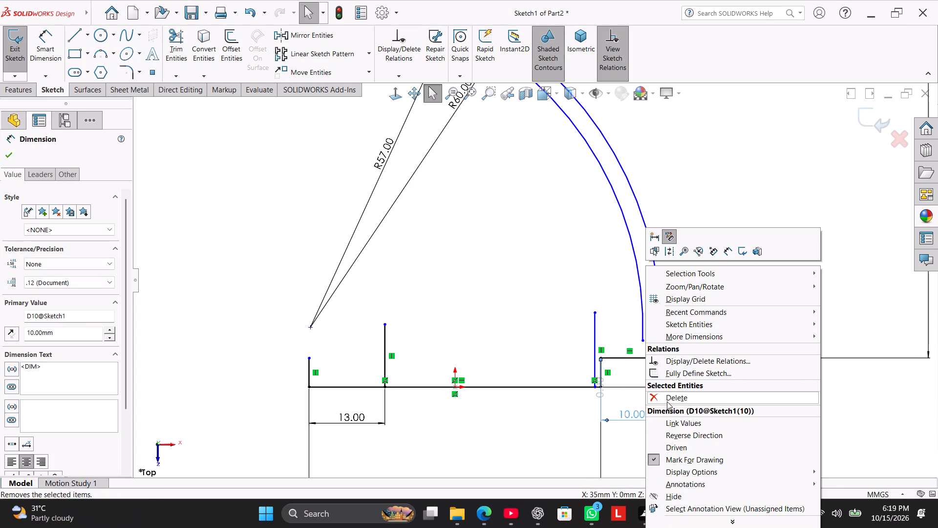
{"action": "left_click", "coordinate": [667, 400]}
{"action": "left_click", "coordinate": [531, 259]}
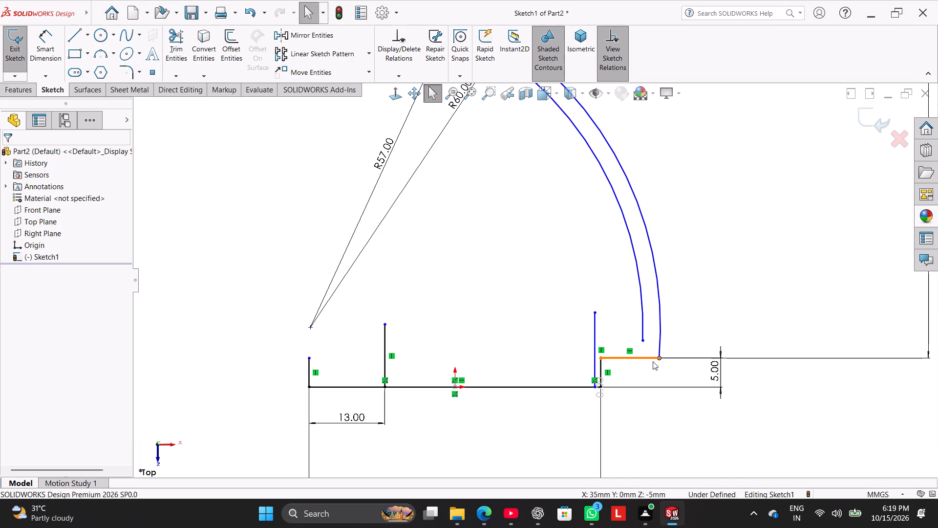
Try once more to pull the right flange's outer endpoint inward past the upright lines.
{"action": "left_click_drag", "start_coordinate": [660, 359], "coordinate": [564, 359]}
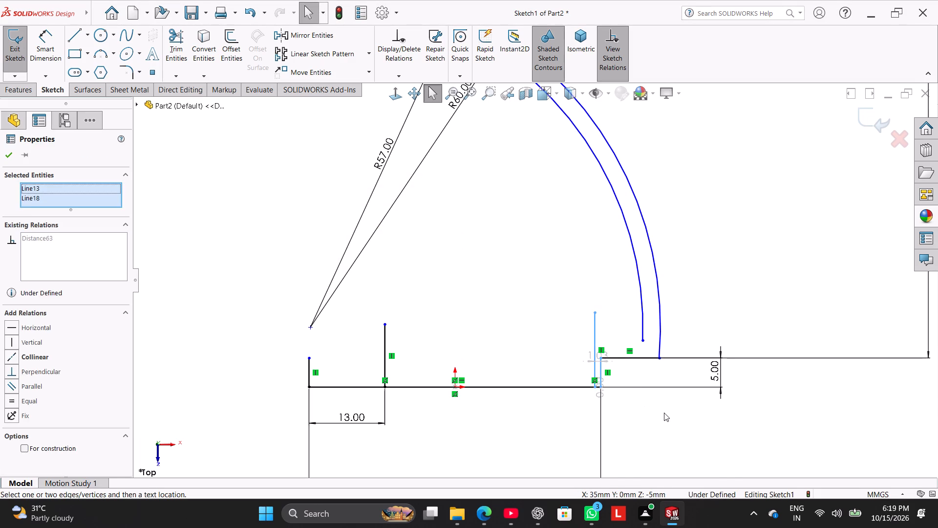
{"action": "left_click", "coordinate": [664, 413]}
Delete the longer upright line just inside the right flange.
{"action": "right_click", "coordinate": [595, 339]}
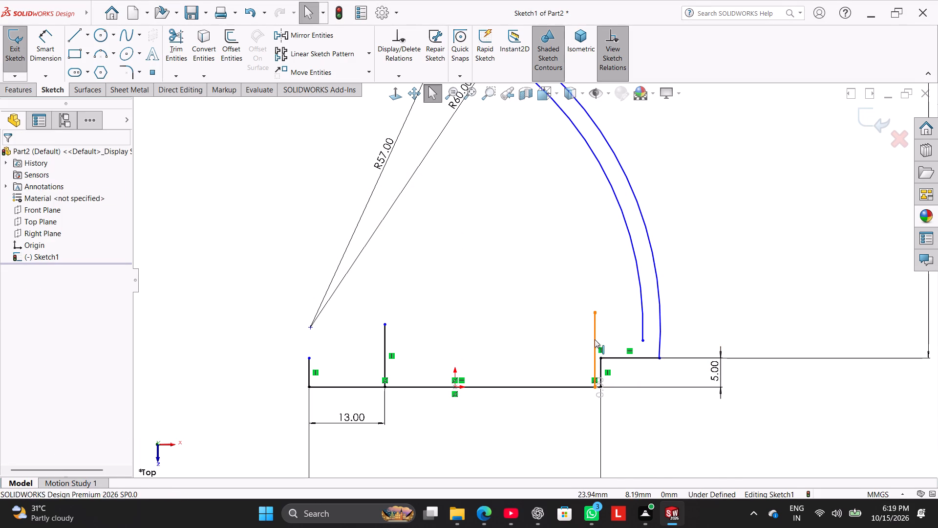
{"action": "left_click", "coordinate": [638, 475]}
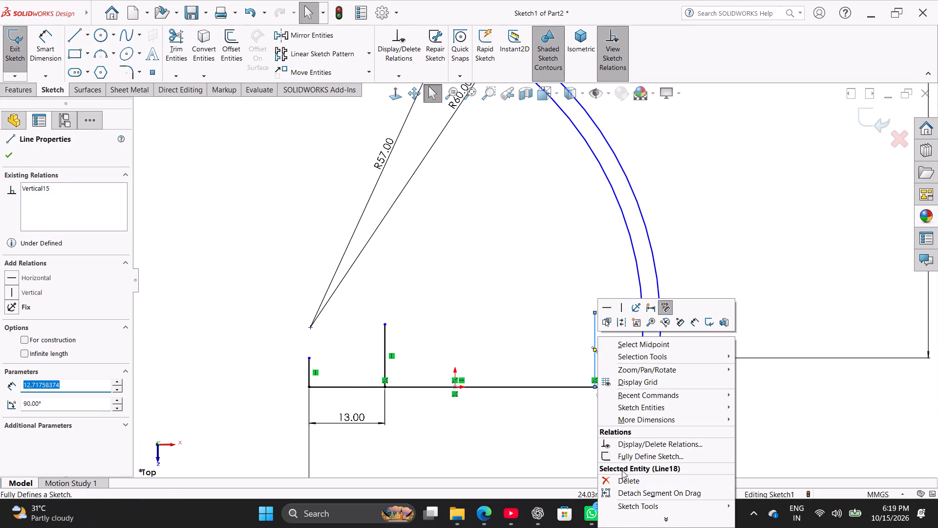
{"action": "left_click", "coordinate": [627, 482]}
Delete the 5 mm height dimension beside the right flange.
{"action": "scroll", "coordinate": [618, 369], "scroll_direction": "up", "scroll_amount": 3}
{"action": "right_click", "coordinate": [641, 338]}
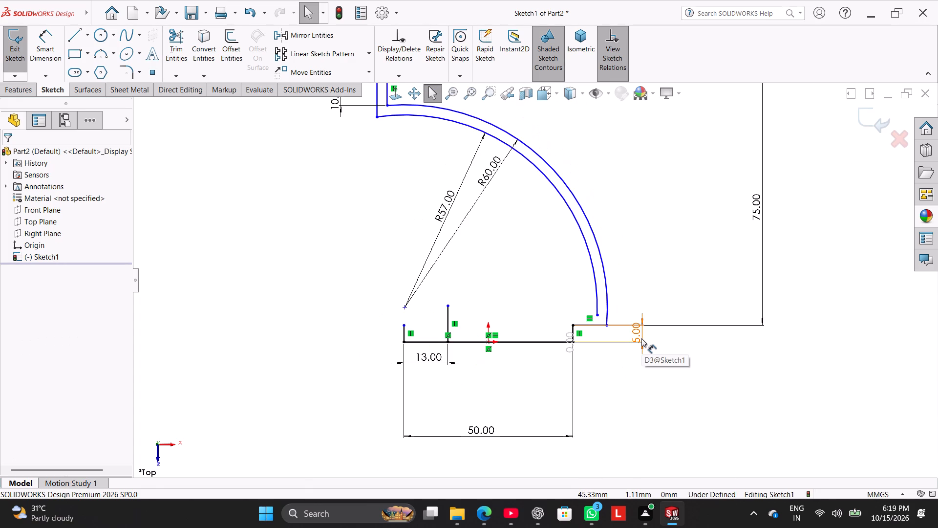
{"action": "left_click", "coordinate": [662, 388]}
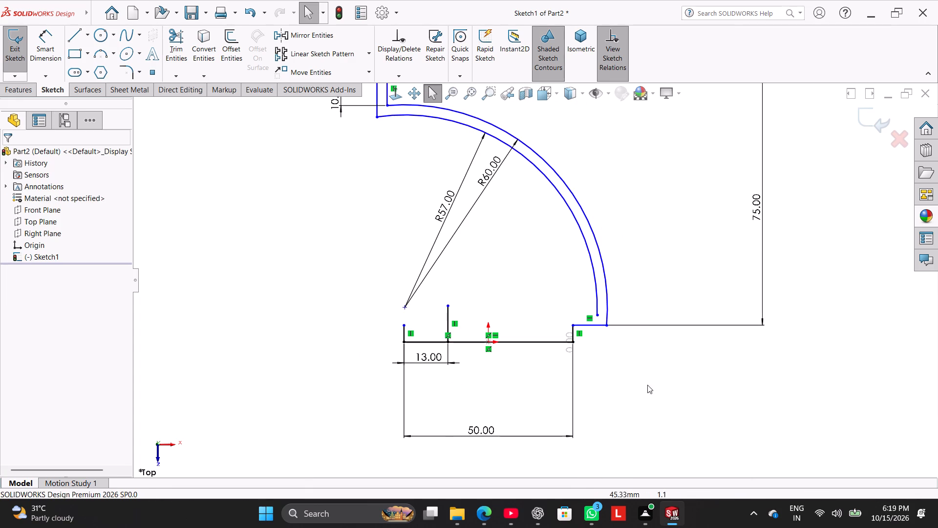
Pull the outer arc's lower end inward past the short right upright, to about X 16.7 mm, Y 4.4 mm.
{"action": "left_click_drag", "start_coordinate": [605, 327], "coordinate": [559, 329]}
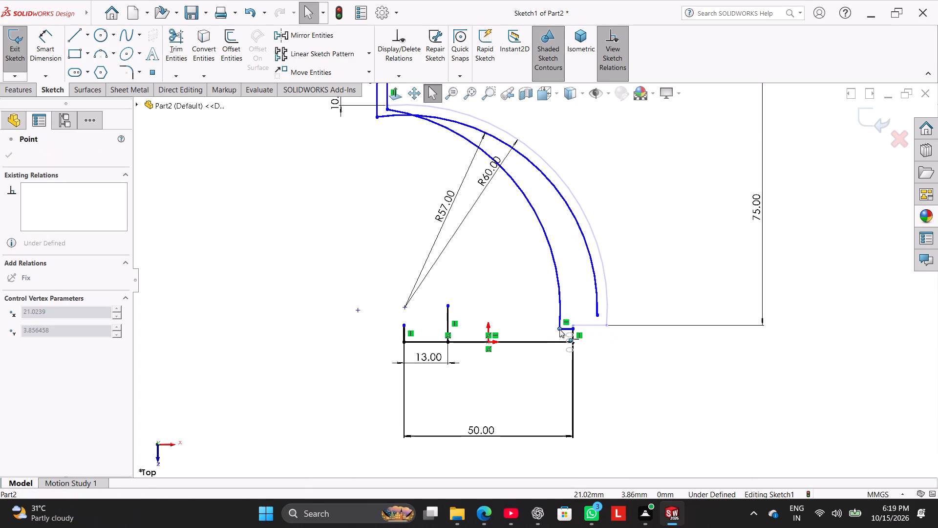
{"action": "left_click_drag", "start_coordinate": [559, 329], "coordinate": [532, 329]}
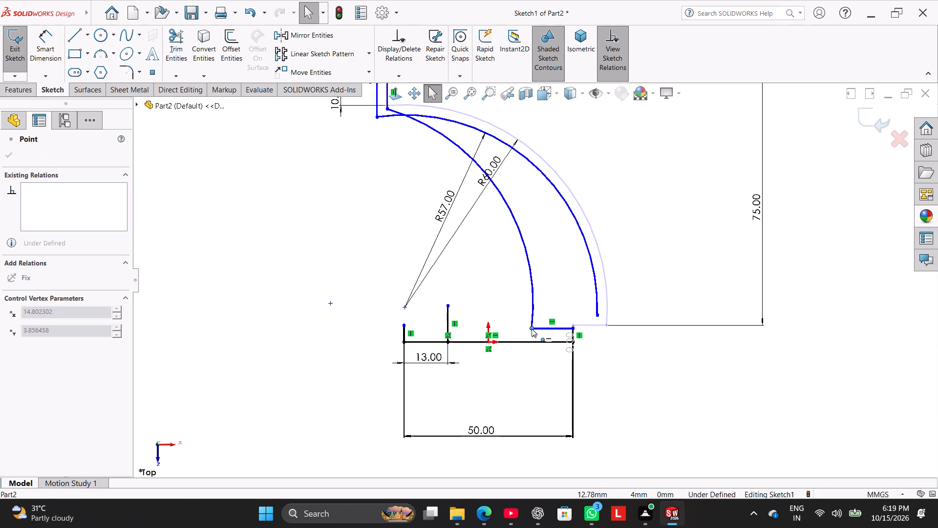
{"action": "left_click_drag", "start_coordinate": [532, 329], "coordinate": [545, 327]}
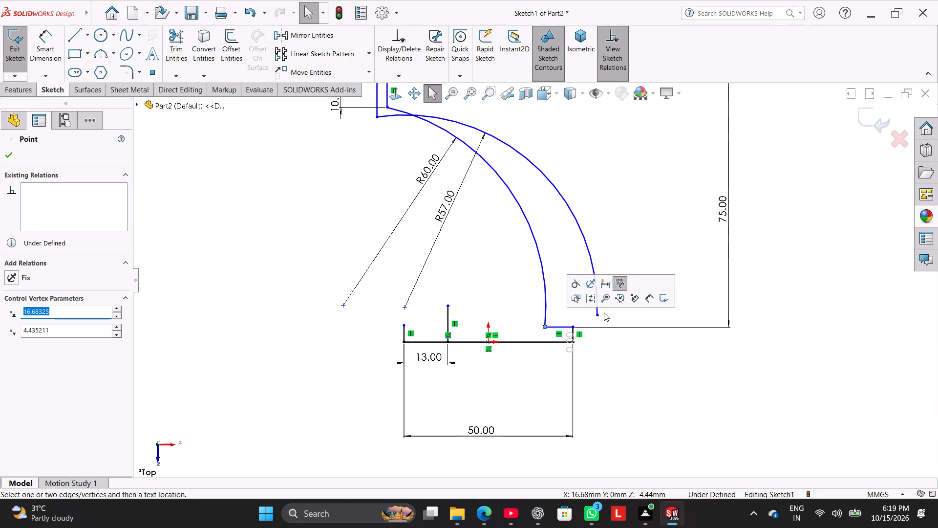
Pull the inner arc's lower end inward beside the outer arc, to about X 8.9 mm, Y 6.6 mm.
{"action": "left_click_drag", "start_coordinate": [600, 314], "coordinate": [496, 320]}
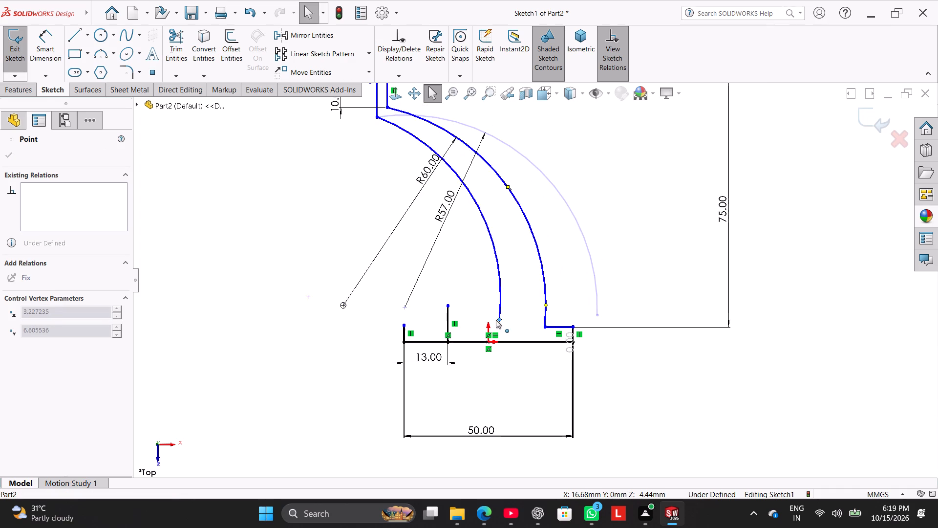
{"action": "left_click_drag", "start_coordinate": [496, 320], "coordinate": [518, 320]}
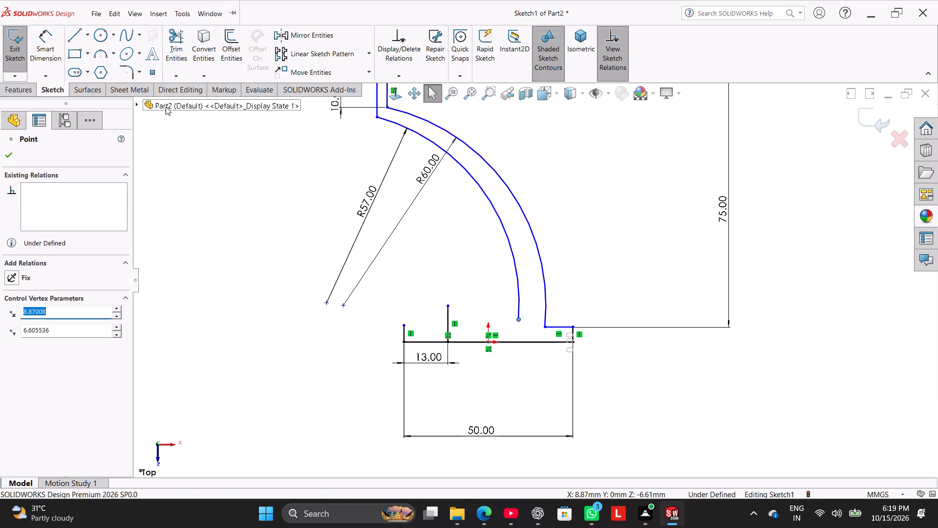
Dimension the right flange's horizontal line at the outer arc's lower end to 10 mm.
{"action": "scroll", "coordinate": [248, 196], "scroll_direction": "up", "scroll_amount": 2}
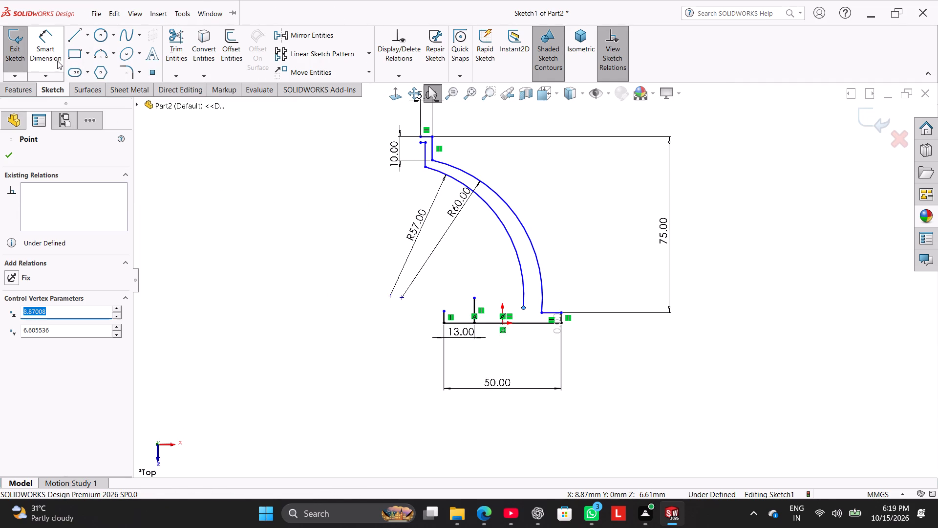
{"action": "left_click", "coordinate": [51, 48]}
{"action": "scroll", "coordinate": [490, 144], "scroll_direction": "down", "scroll_amount": 3}
{"action": "scroll", "coordinate": [482, 146], "scroll_direction": "up", "scroll_amount": 2}
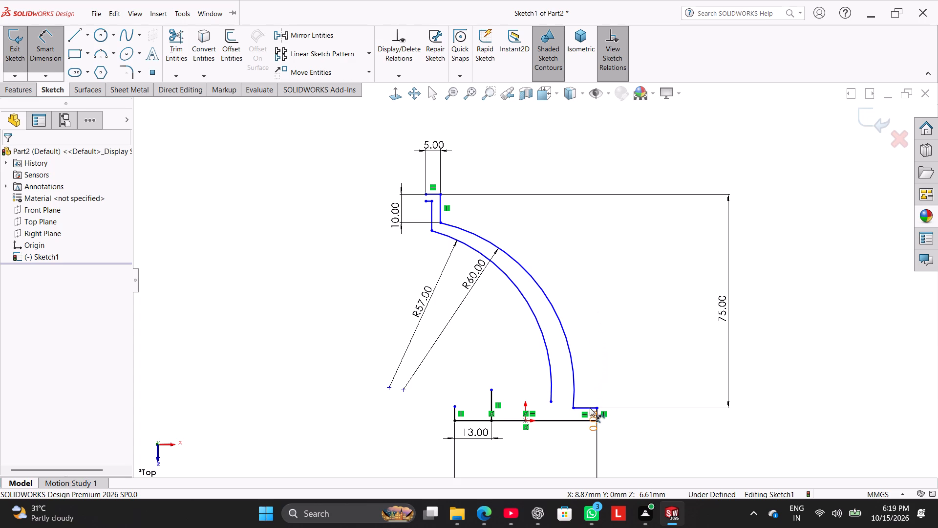
{"action": "scroll", "coordinate": [596, 403], "scroll_direction": "down", "scroll_amount": 4}
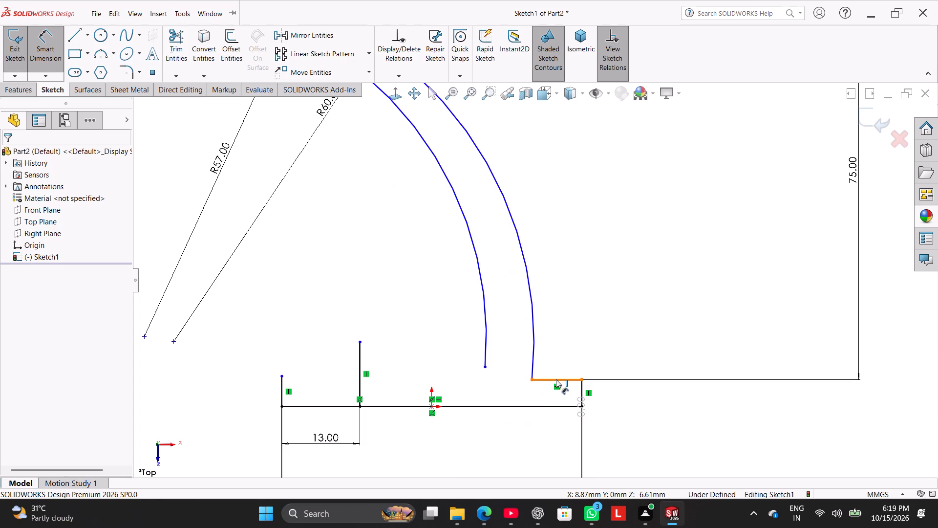
{"action": "left_click", "coordinate": [556, 379]}
{"action": "left_click", "coordinate": [554, 427]}
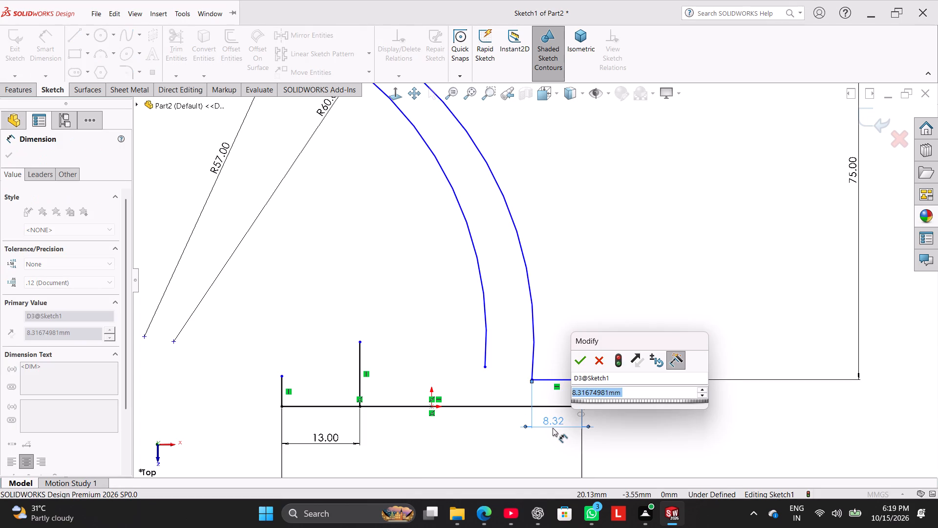
{"action": "type", "text": "10"}
{"action": "key", "text": "Return"}
{"action": "right_click", "coordinate": [623, 408]}
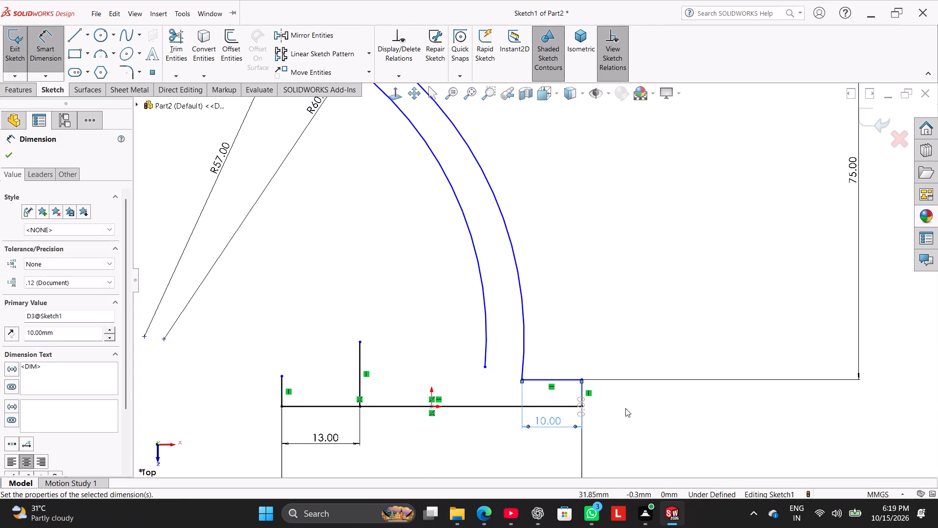
{"action": "left_click", "coordinate": [640, 439]}
Dimension the horizontal distance between the outer arc's lower end and the upper flange's vertical line as 65 mm.
{"action": "left_click", "coordinate": [55, 53]}
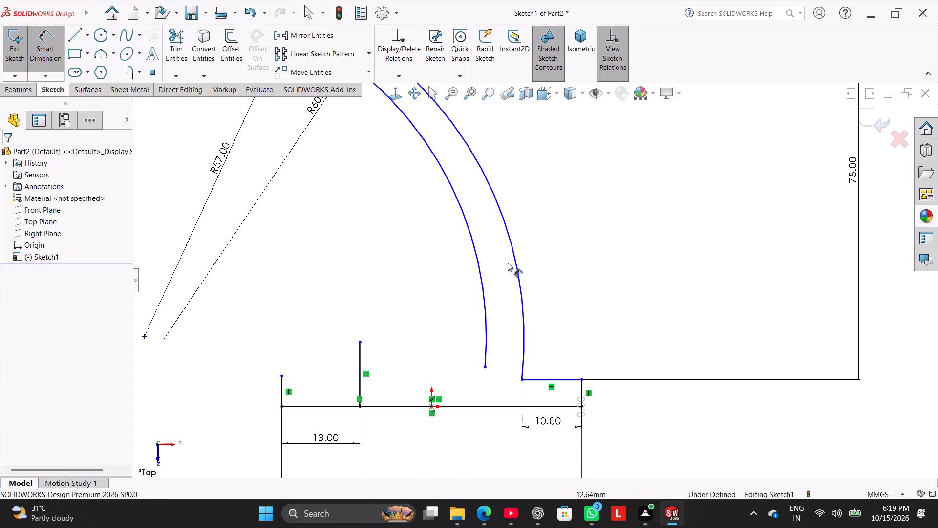
{"action": "scroll", "coordinate": [527, 271], "scroll_direction": "up", "scroll_amount": 2}
{"action": "scroll", "coordinate": [537, 314], "scroll_direction": "up", "scroll_amount": 2}
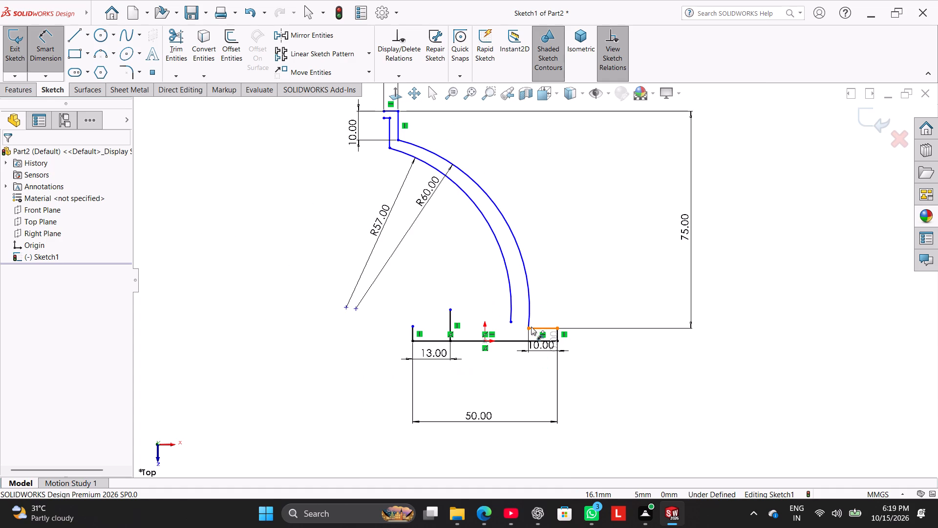
{"action": "left_click", "coordinate": [531, 327]}
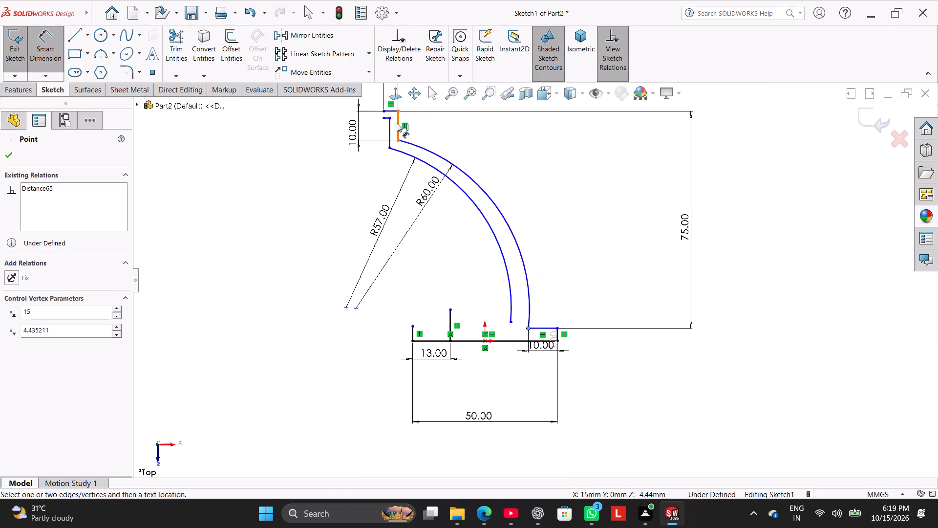
{"action": "scroll", "coordinate": [397, 122], "scroll_direction": "up", "scroll_amount": 1}
{"action": "scroll", "coordinate": [415, 121], "scroll_direction": "down", "scroll_amount": 2}
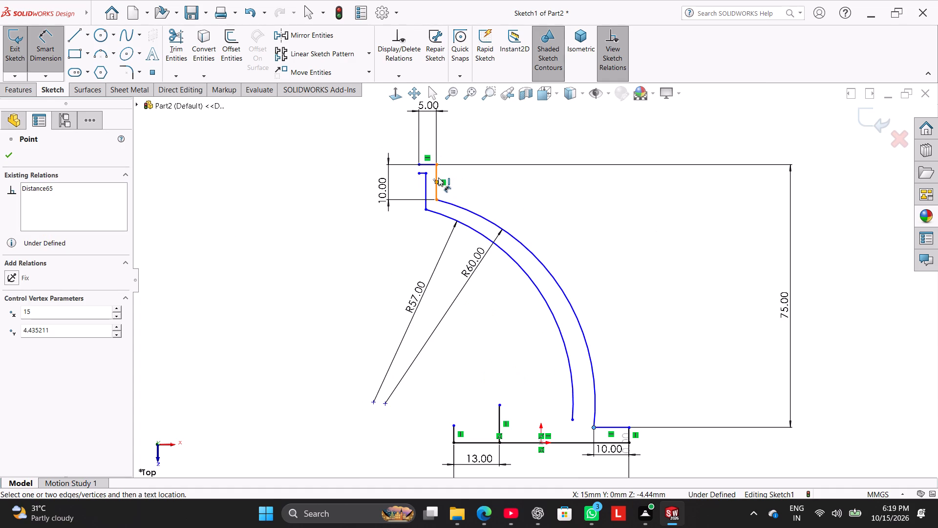
{"action": "left_click", "coordinate": [438, 177]}
{"action": "left_click", "coordinate": [505, 139]}
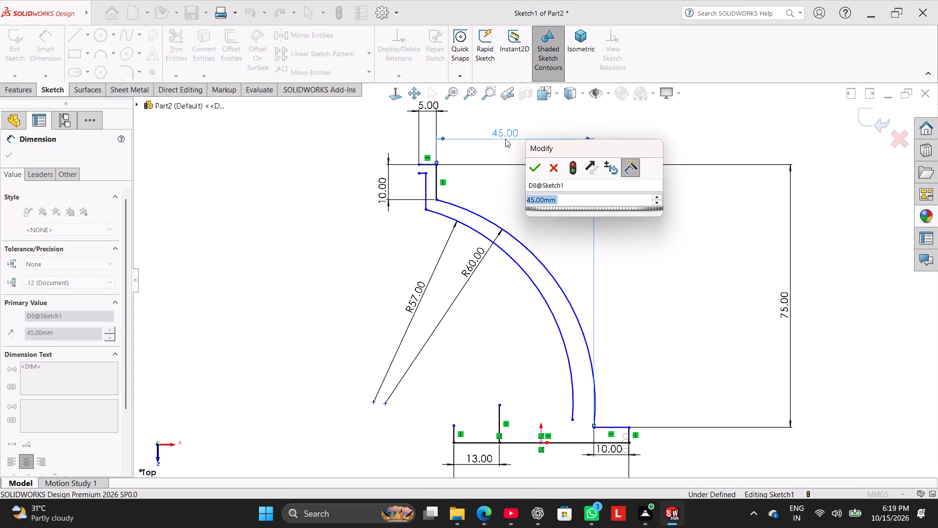
{"action": "type", "text": "65"}
{"action": "key", "text": "Return"}
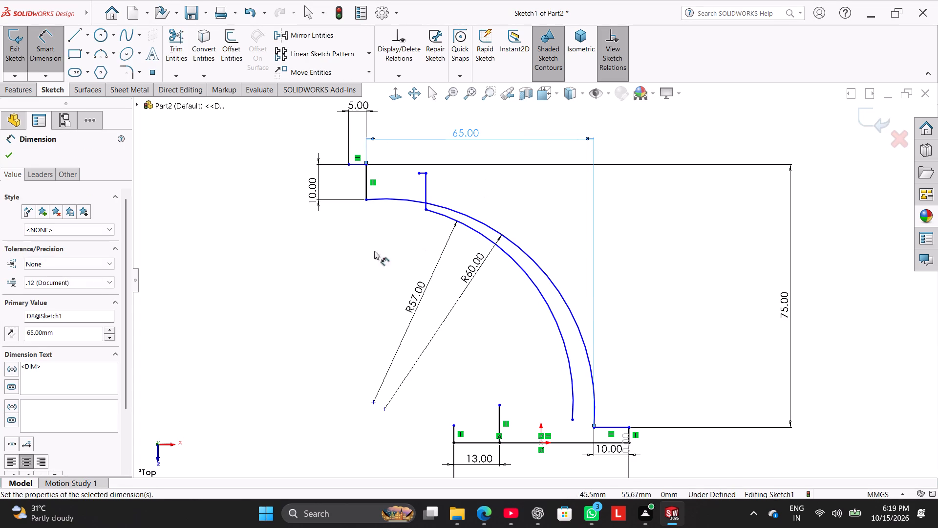
{"action": "right_click", "coordinate": [329, 266]}
{"action": "left_click", "coordinate": [377, 297]}
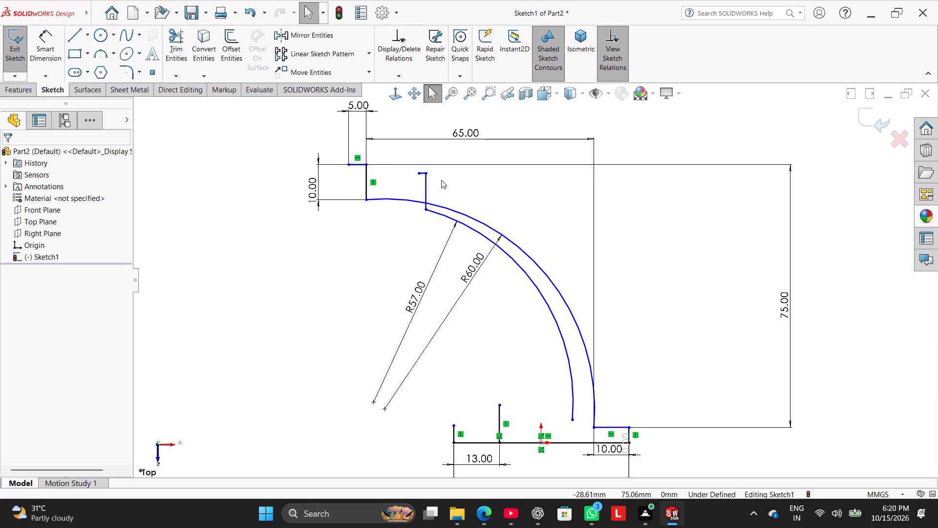
Trim away the leftover short horizontal and vertical lines at the inner arc's upper end.
{"action": "left_click", "coordinate": [183, 48]}
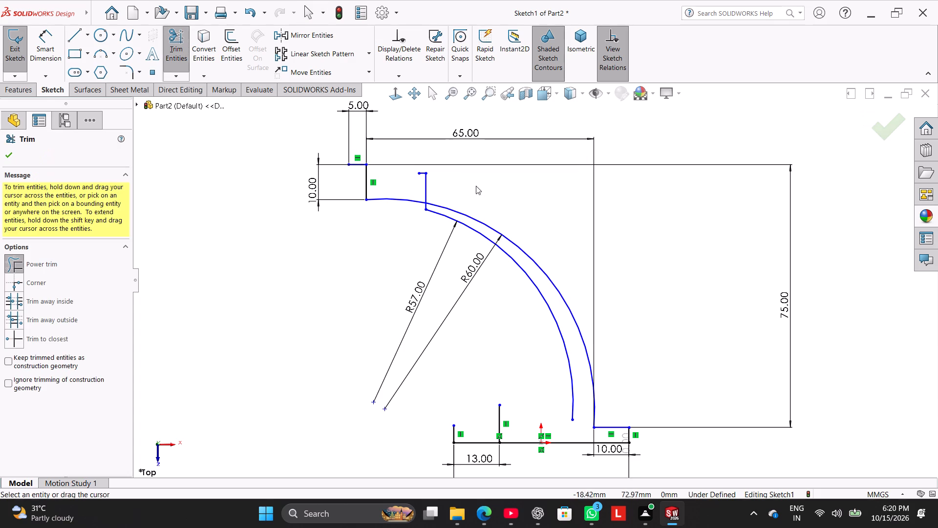
{"action": "left_click_drag", "start_coordinate": [471, 179], "coordinate": [422, 172]}
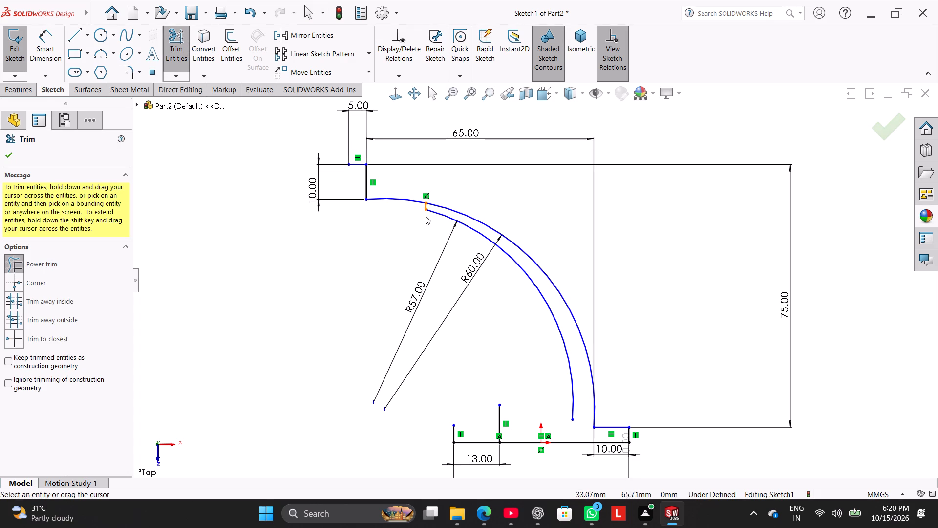
{"action": "scroll", "coordinate": [428, 220], "scroll_direction": "down", "scroll_amount": 4}
{"action": "left_click_drag", "start_coordinate": [469, 211], "coordinate": [447, 209]}
{"action": "scroll", "coordinate": [395, 239], "scroll_direction": "up", "scroll_amount": 3}
{"action": "left_click", "coordinate": [3, 154]}
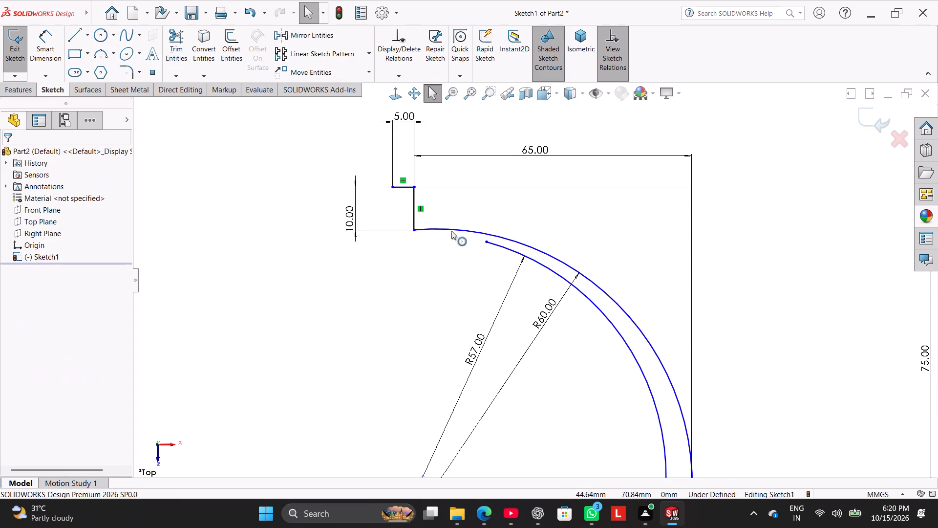
Stretch the inner arc's upper end to X -55 mm, directly below the free end of the 5 mm top flange line.
{"action": "left_click_drag", "start_coordinate": [487, 241], "coordinate": [405, 250]}
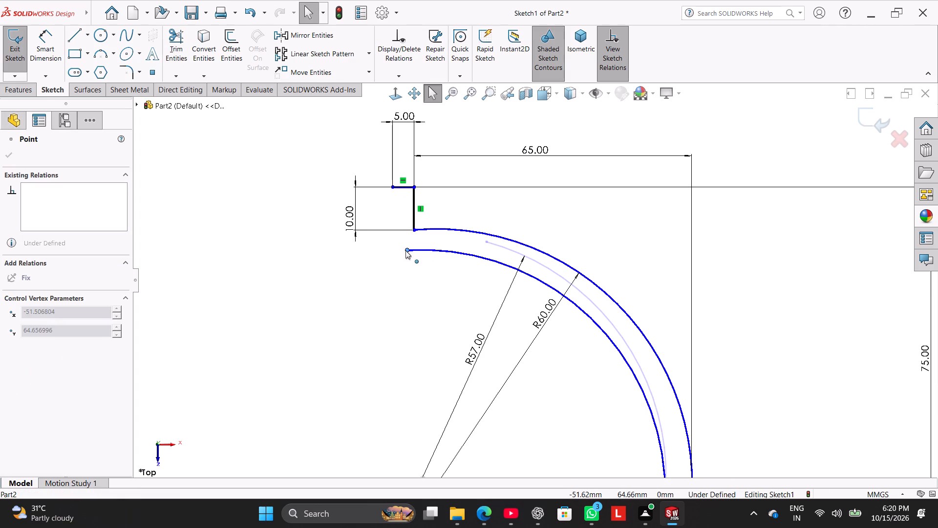
{"action": "left_click_drag", "start_coordinate": [405, 250], "coordinate": [413, 249]}
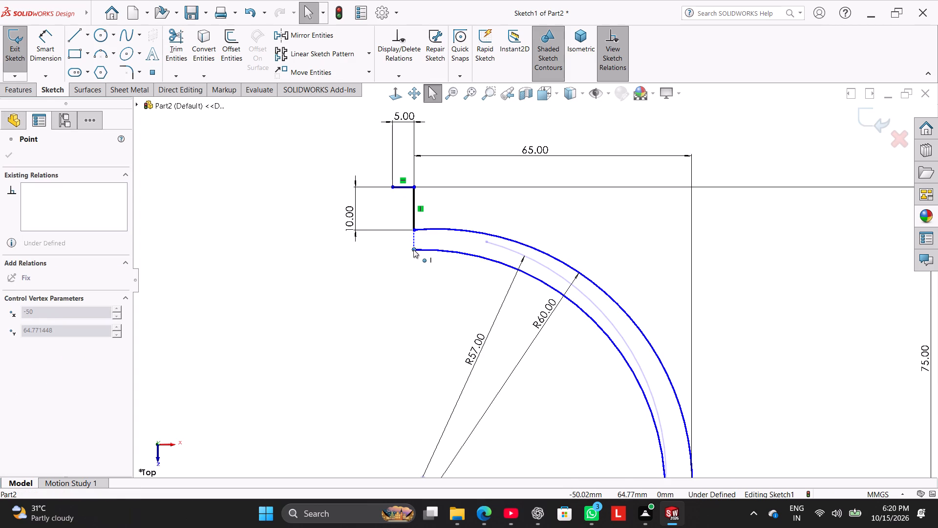
{"action": "left_click_drag", "start_coordinate": [413, 249], "coordinate": [394, 249]}
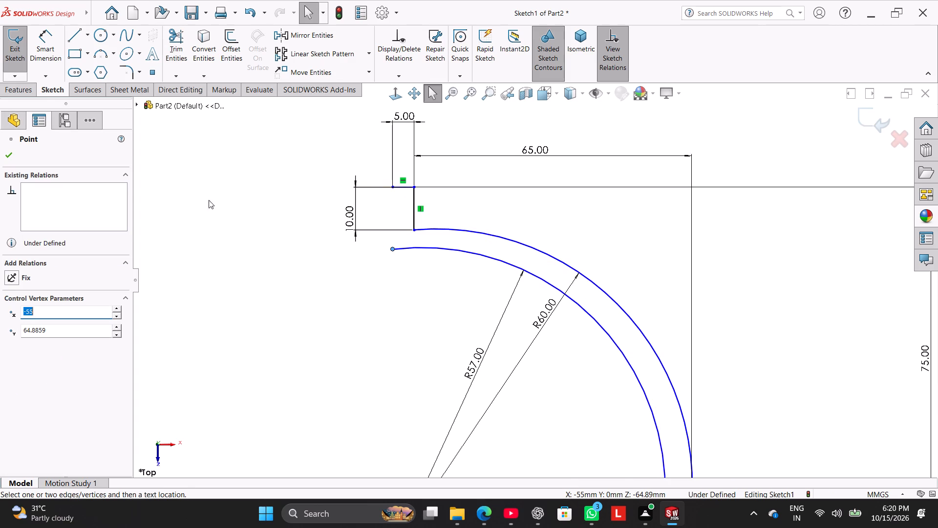
Draw a vertical line from the free end of the 5 mm top flange line down to the inner arc's upper end.
{"action": "left_click", "coordinate": [69, 38]}
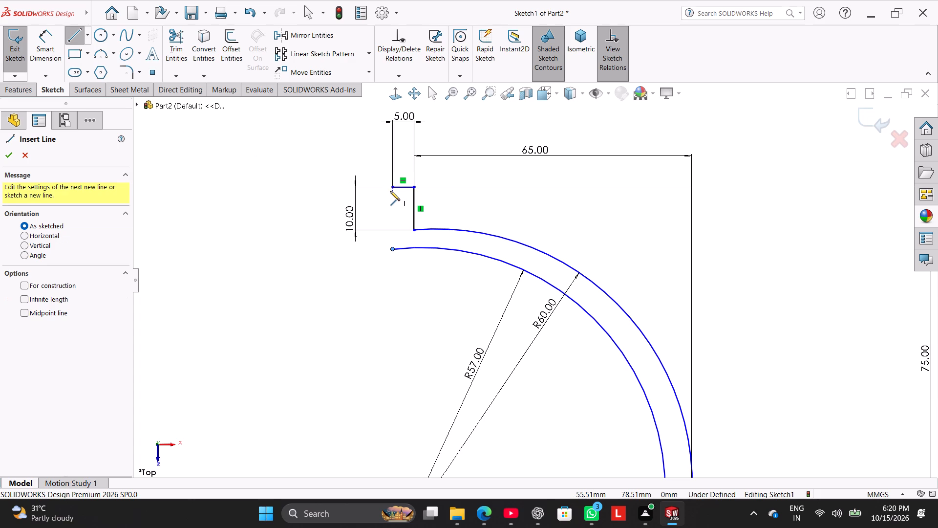
{"action": "left_click", "coordinate": [391, 187]}
{"action": "left_click", "coordinate": [393, 250]}
{"action": "right_click", "coordinate": [309, 270]}
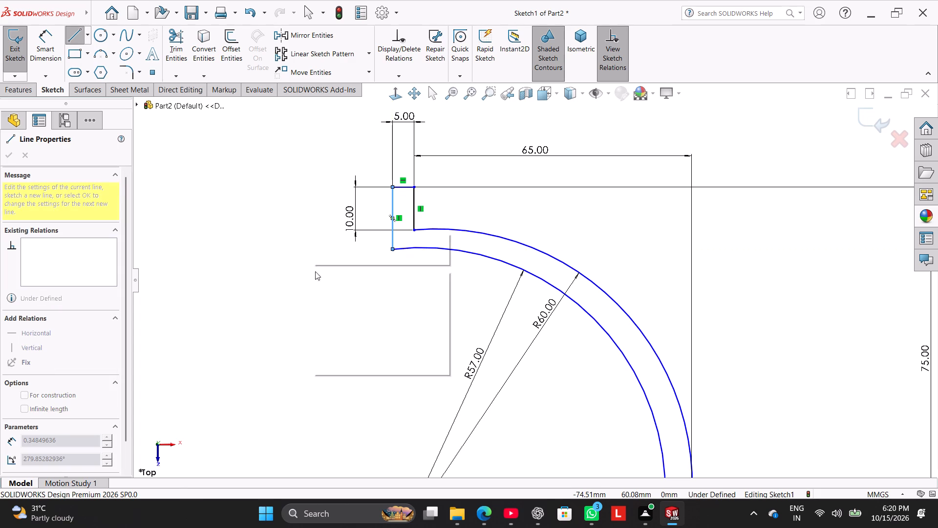
{"action": "left_click", "coordinate": [331, 278]}
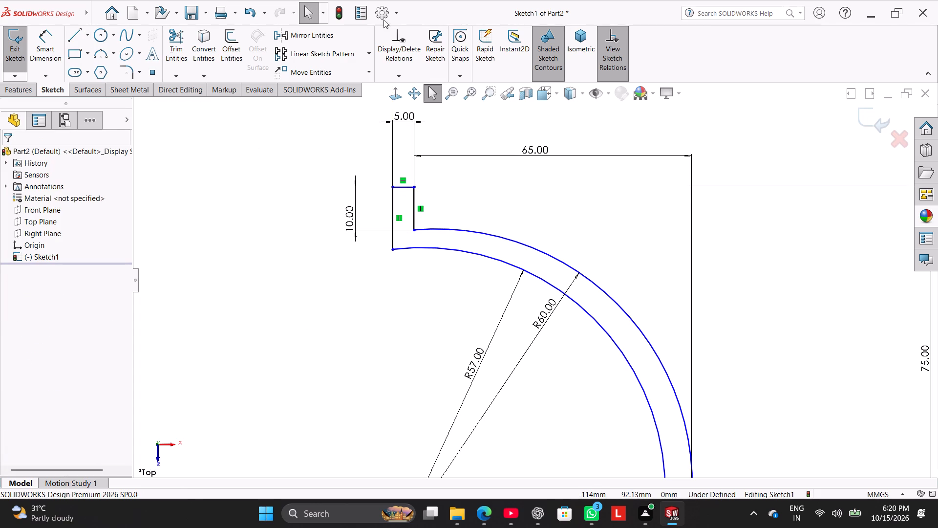
Dimension the new vertical line joining the top flange and the inner arc to 13 mm.
{"action": "left_click", "coordinate": [50, 50]}
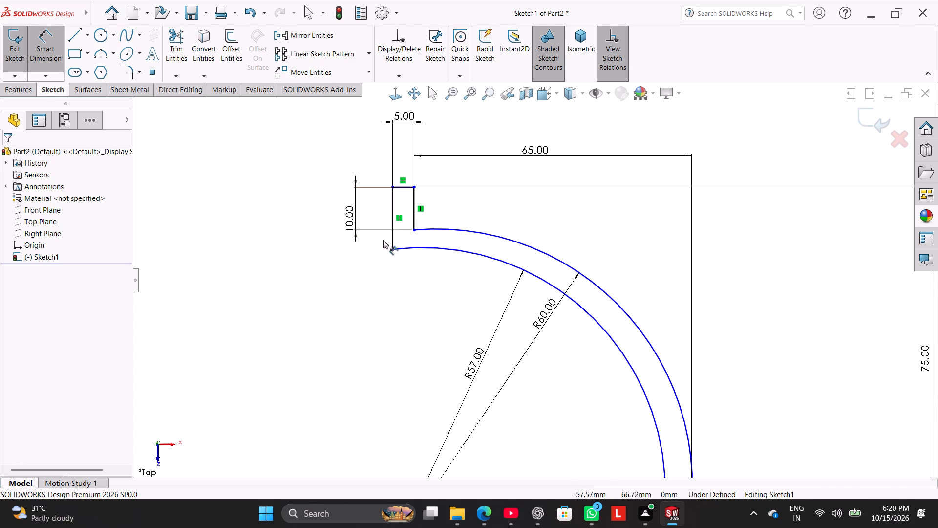
{"action": "left_click", "coordinate": [392, 221]}
{"action": "left_click", "coordinate": [314, 228]}
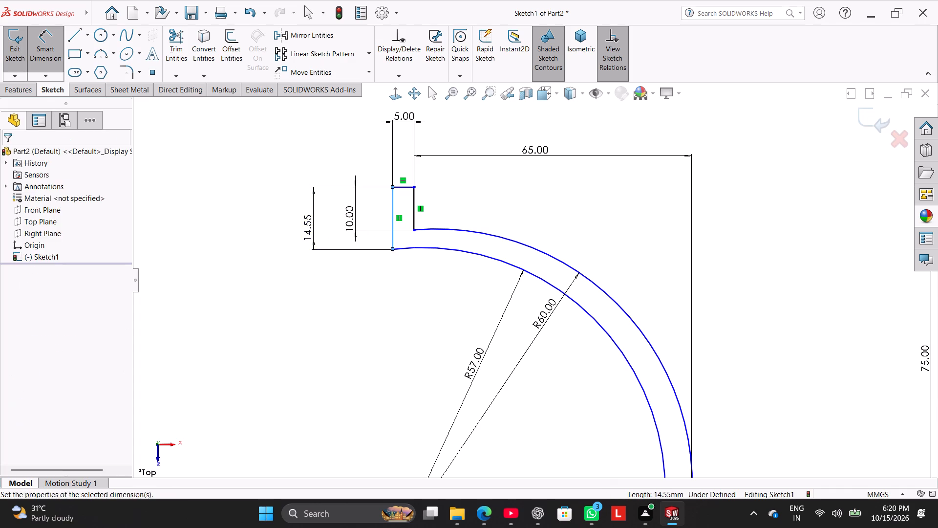
{"action": "key", "text": "1"}
{"action": "key", "text": "3"}
{"action": "key", "text": "Return"}
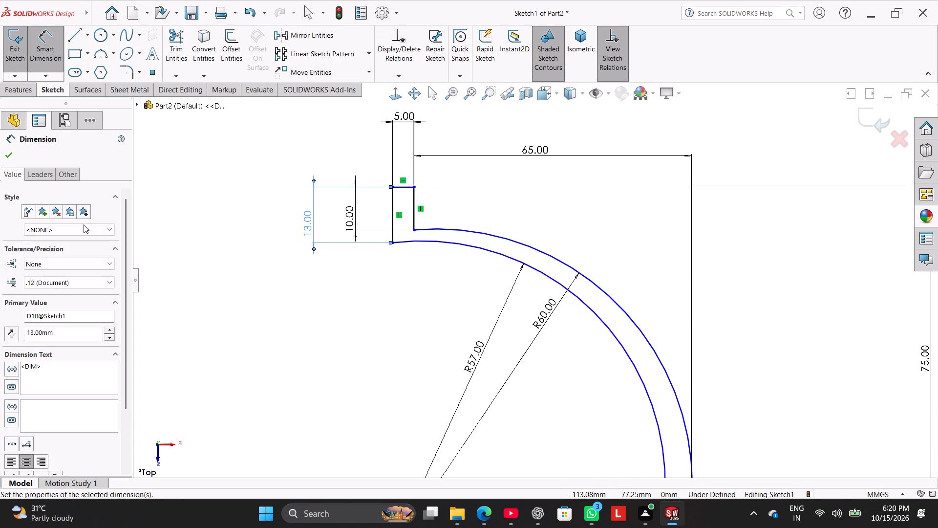
{"action": "left_click", "coordinate": [360, 344]}
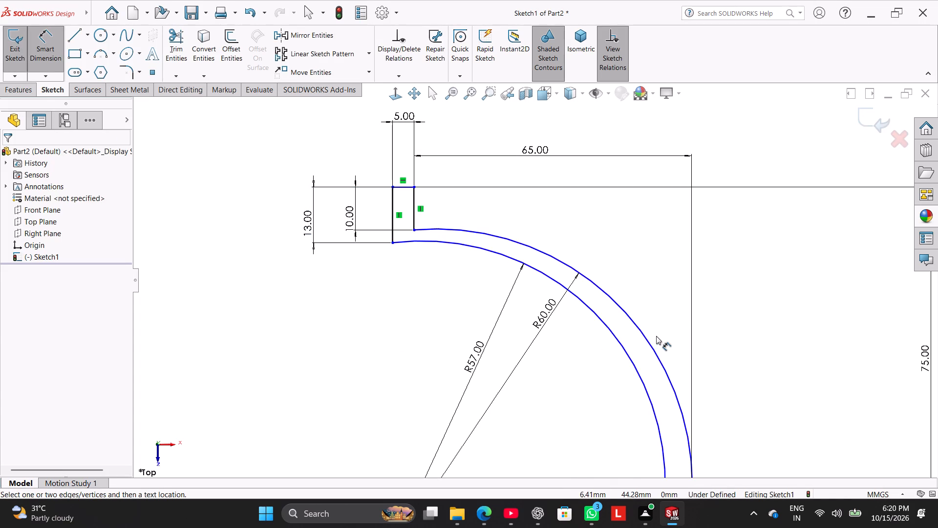
{"action": "scroll", "coordinate": [557, 343], "scroll_direction": "up", "scroll_amount": 3}
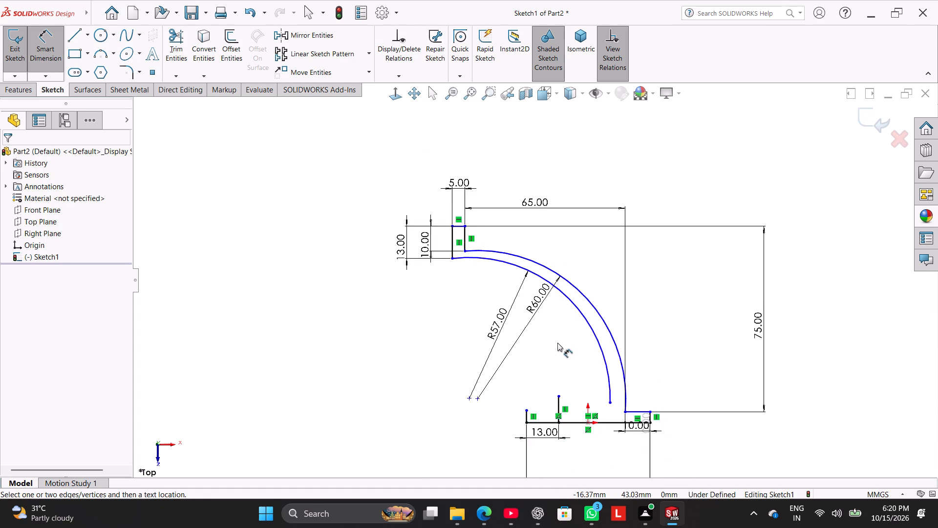
{"action": "scroll", "coordinate": [557, 343], "scroll_direction": "up", "scroll_amount": 1}
{"action": "scroll", "coordinate": [611, 389], "scroll_direction": "down", "scroll_amount": 5}
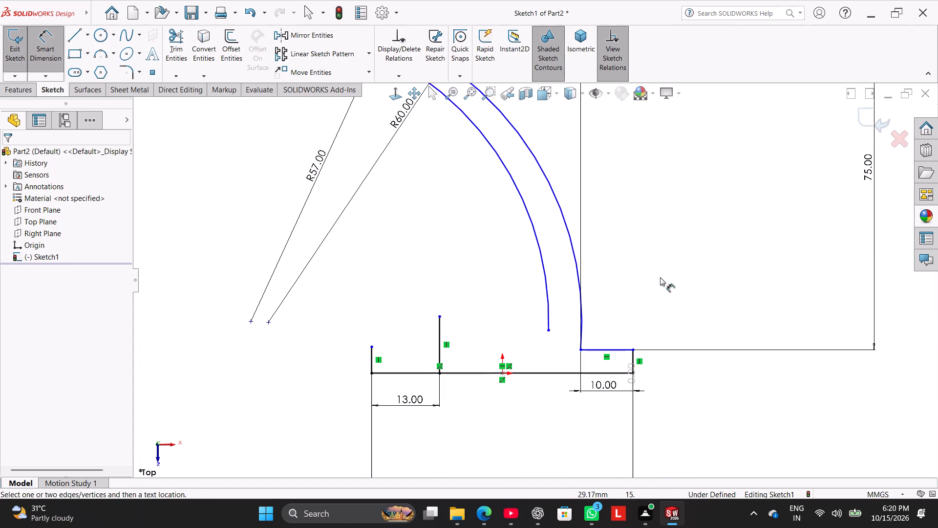
{"action": "right_click", "coordinate": [665, 266]}
{"action": "left_click", "coordinate": [712, 301]}
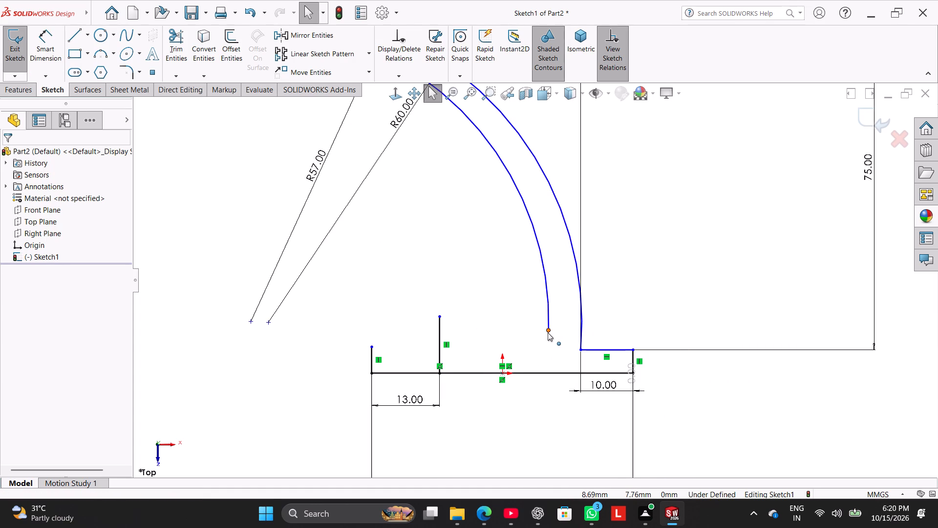
Extend the inner arc's lower end down onto the horizontal base line, at about X 10.66 mm.
{"action": "left_click_drag", "start_coordinate": [548, 332], "coordinate": [558, 374]}
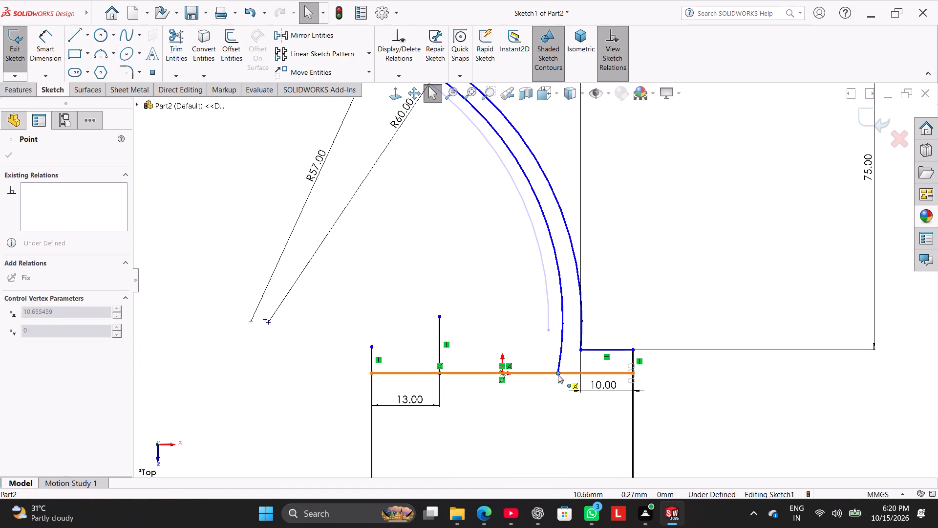
{"action": "left_click_drag", "start_coordinate": [558, 374], "coordinate": [558, 374]}
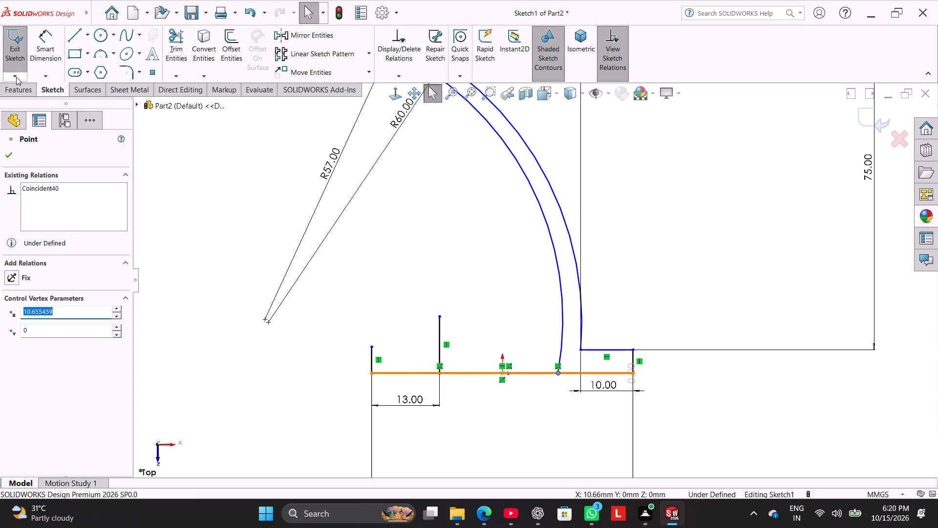
Dimension the inner arc's lower end to 13 mm from the vertical line at the base's outer end.
{"action": "left_click_drag", "start_coordinate": [43, 51], "coordinate": [48, 59]}
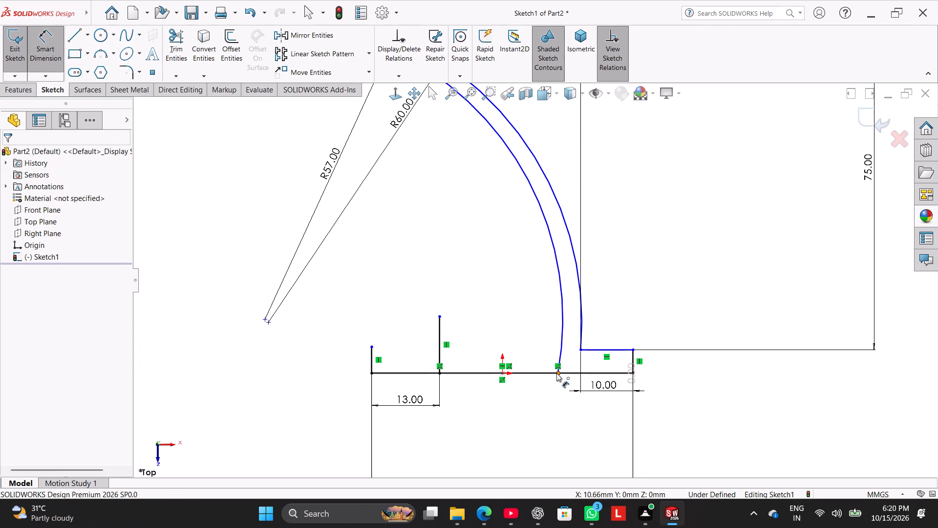
{"action": "left_click", "coordinate": [556, 373]}
{"action": "left_click_drag", "start_coordinate": [632, 359], "coordinate": [632, 365]}
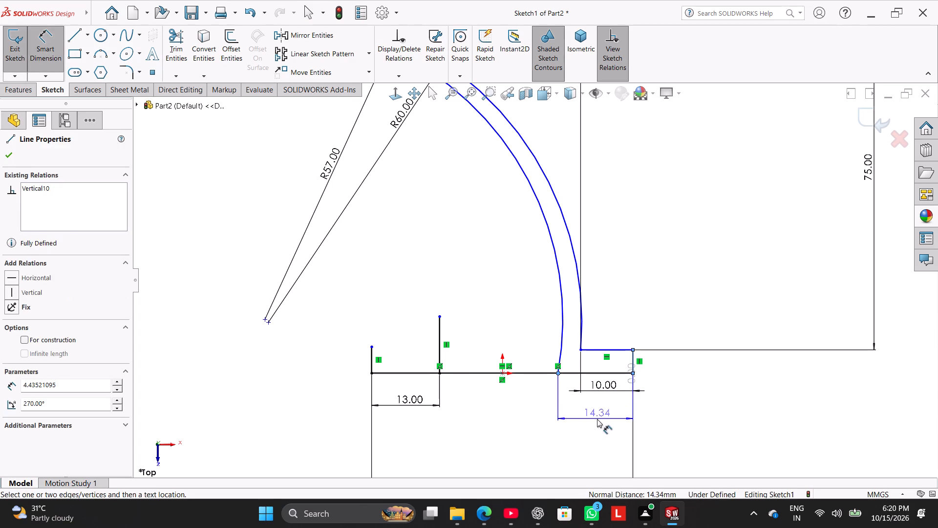
{"action": "left_click", "coordinate": [597, 419]}
{"action": "key", "text": "1"}
{"action": "key", "text": "3"}
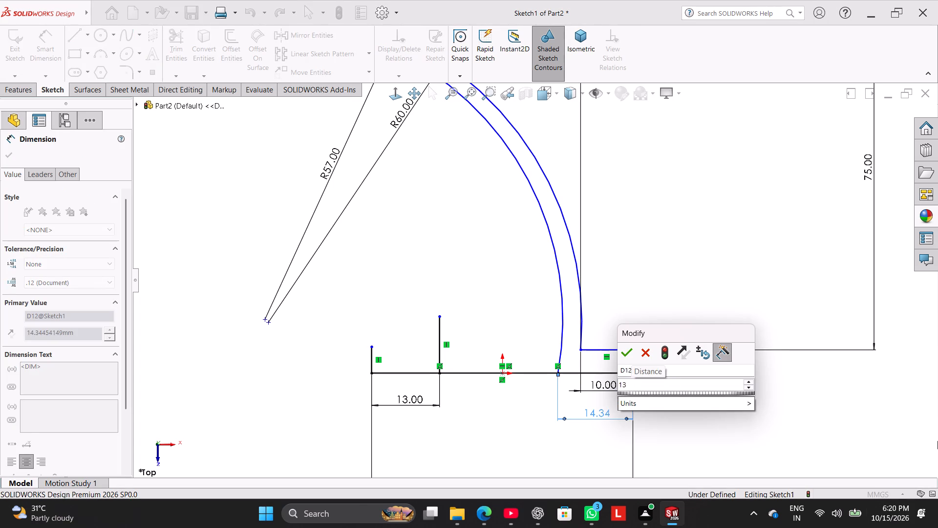
{"action": "key", "text": "Return"}
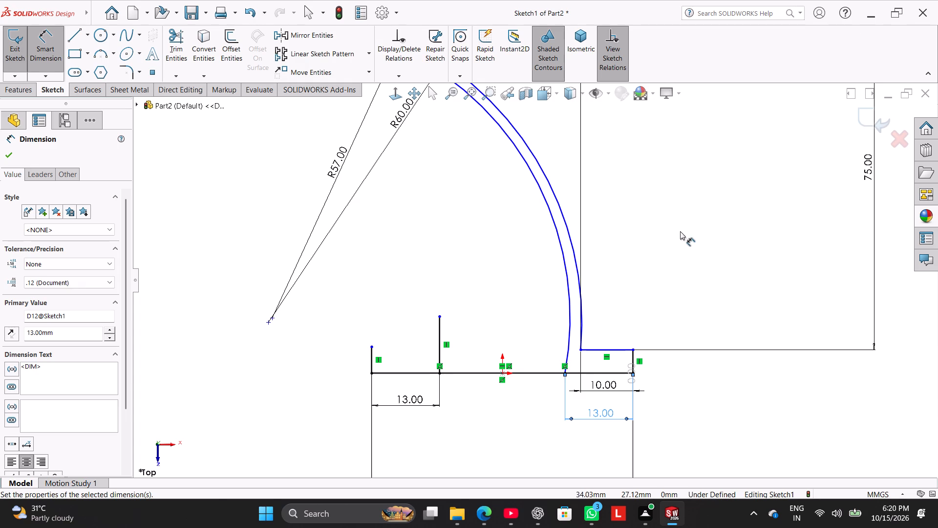
{"action": "scroll", "coordinate": [674, 229], "scroll_direction": "up", "scroll_amount": 3}
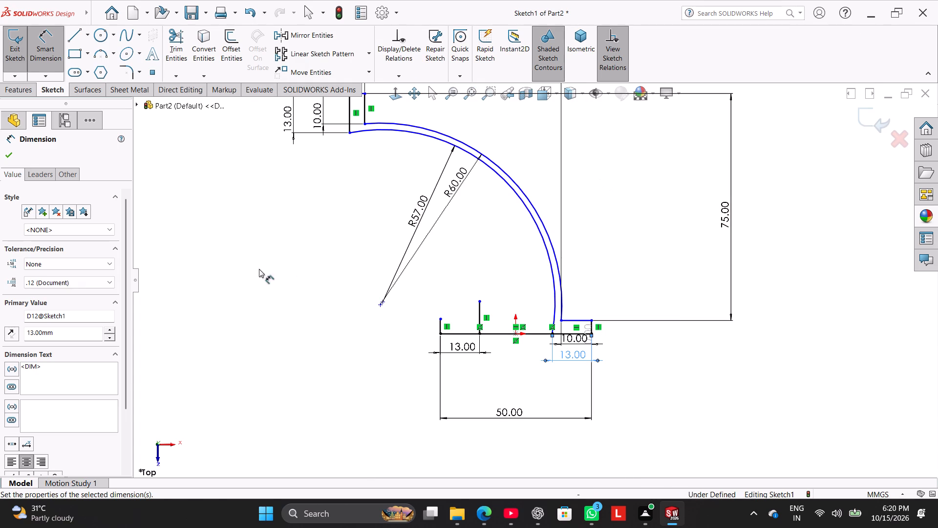
{"action": "right_click", "coordinate": [246, 268]}
{"action": "left_click", "coordinate": [278, 301]}
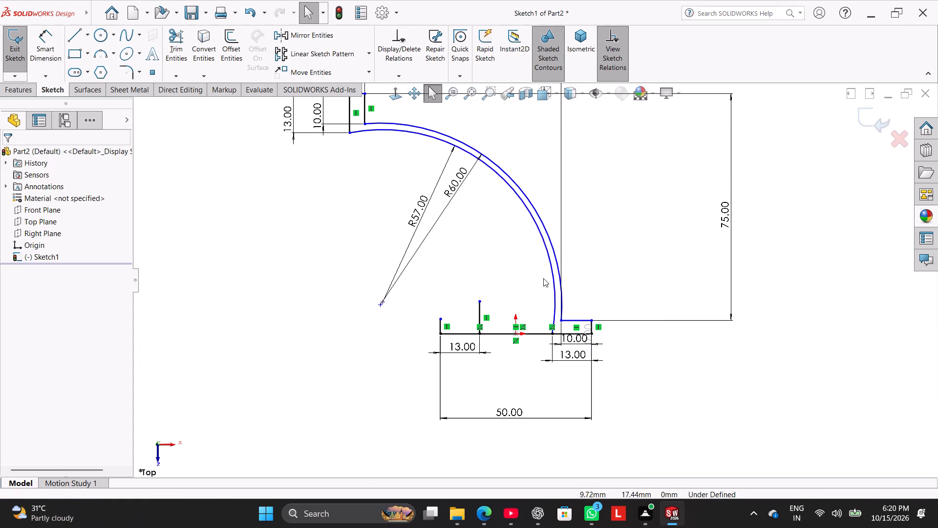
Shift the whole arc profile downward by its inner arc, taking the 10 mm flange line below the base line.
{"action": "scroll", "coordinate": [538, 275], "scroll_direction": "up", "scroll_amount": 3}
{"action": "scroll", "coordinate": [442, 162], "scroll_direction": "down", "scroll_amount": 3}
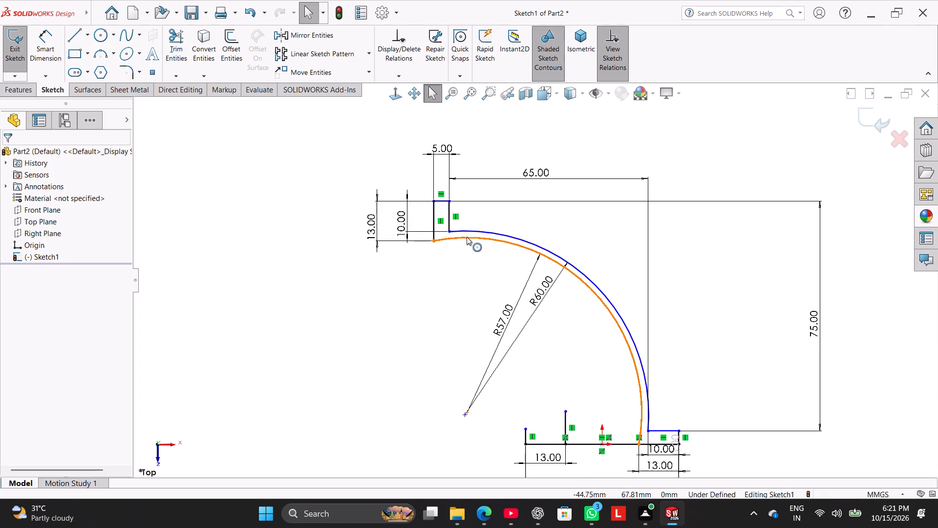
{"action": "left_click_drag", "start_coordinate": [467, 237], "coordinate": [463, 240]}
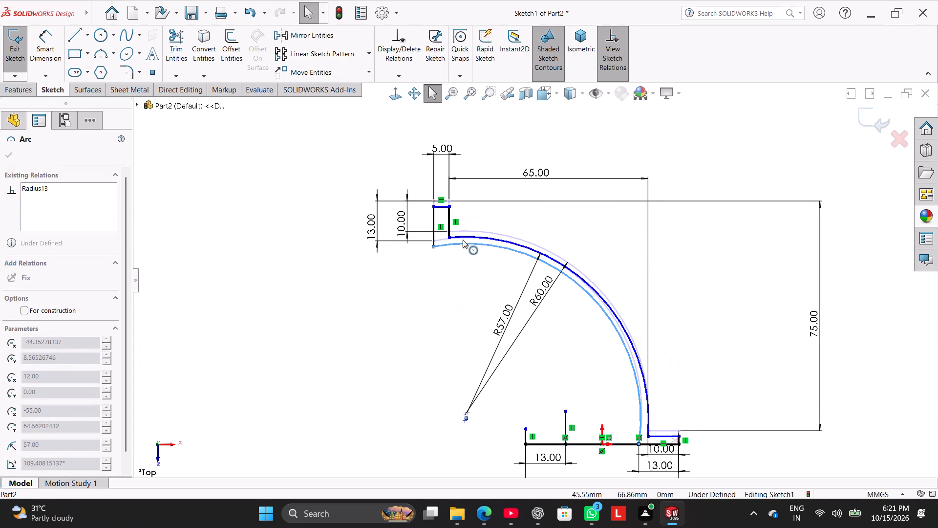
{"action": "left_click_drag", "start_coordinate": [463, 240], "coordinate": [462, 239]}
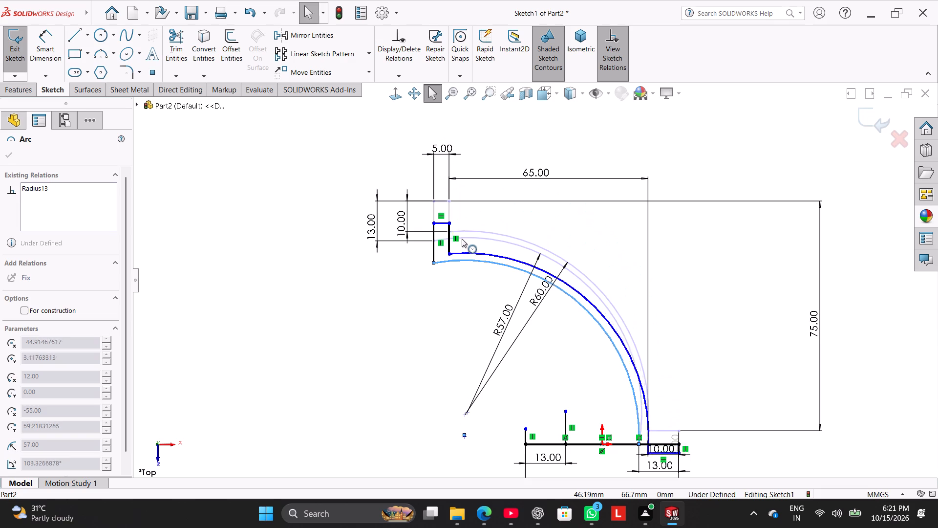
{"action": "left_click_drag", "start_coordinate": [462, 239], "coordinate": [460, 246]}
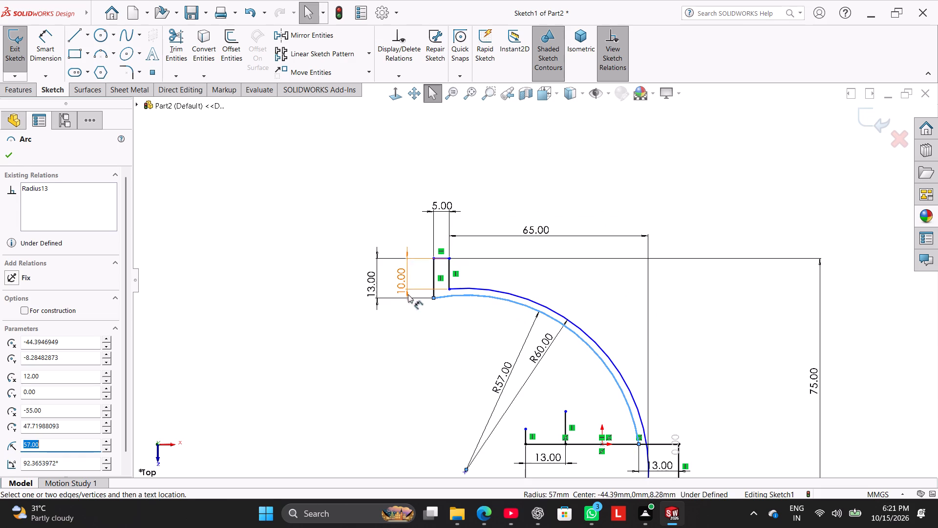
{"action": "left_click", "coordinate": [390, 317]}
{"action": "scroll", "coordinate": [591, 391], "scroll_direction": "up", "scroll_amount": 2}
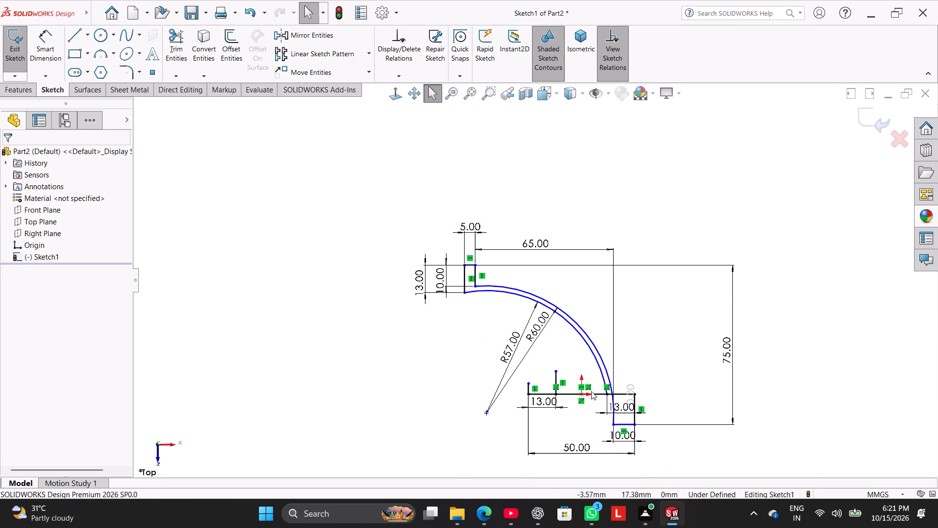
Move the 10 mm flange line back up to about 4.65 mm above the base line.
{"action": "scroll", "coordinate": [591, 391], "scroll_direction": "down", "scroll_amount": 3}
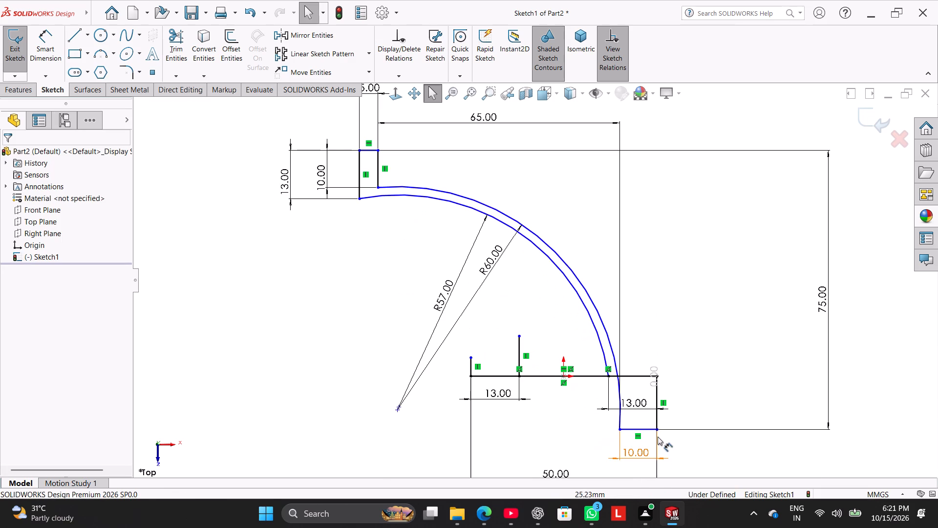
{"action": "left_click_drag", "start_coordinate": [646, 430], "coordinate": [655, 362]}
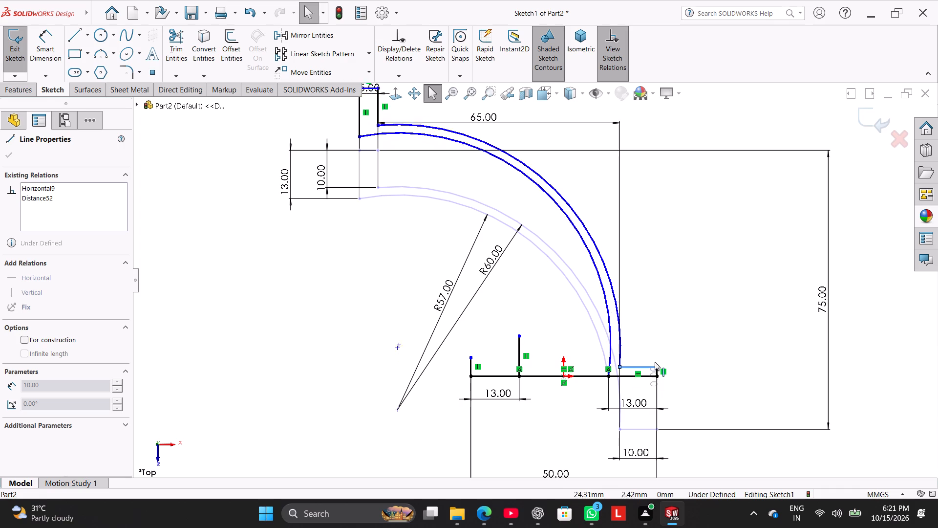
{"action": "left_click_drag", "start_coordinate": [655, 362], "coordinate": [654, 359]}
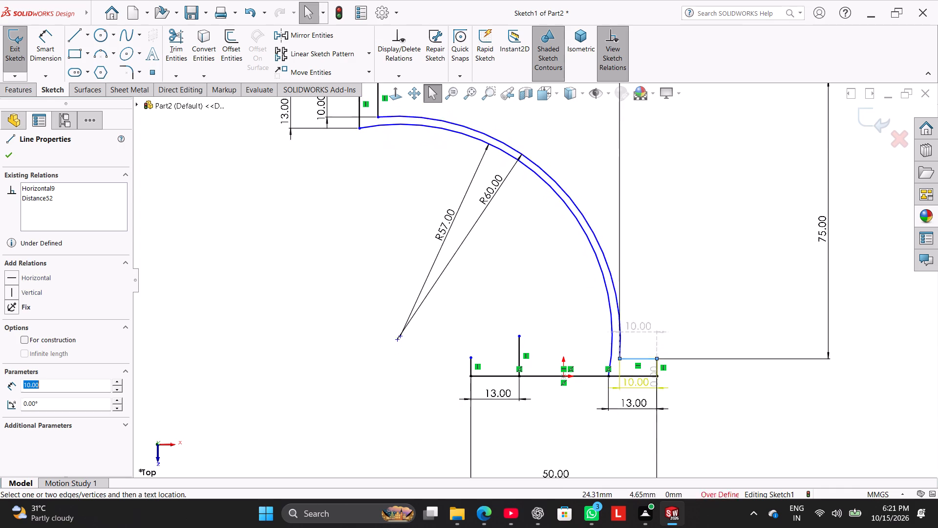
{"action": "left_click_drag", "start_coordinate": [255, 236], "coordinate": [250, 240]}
Dimension the short vertical line between the base line and the 10 mm flange line to 5 mm.
{"action": "left_click", "coordinate": [51, 47]}
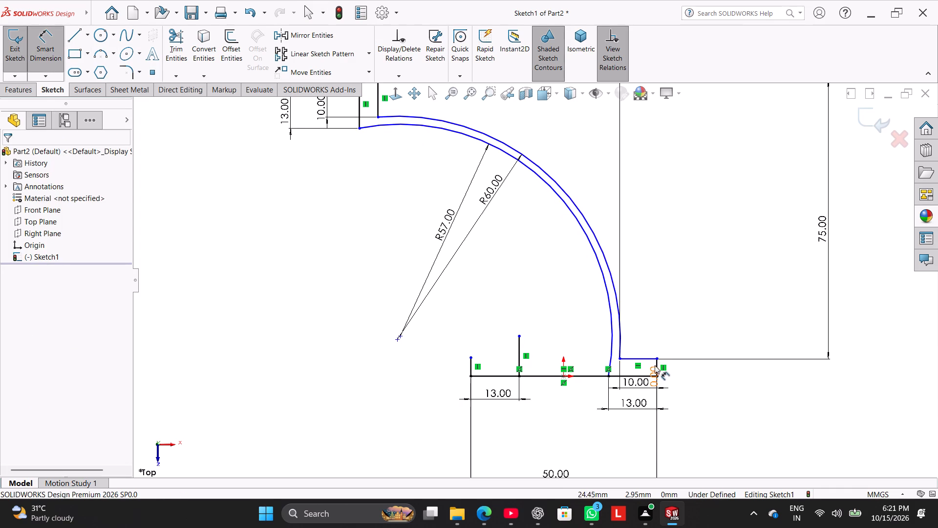
{"action": "scroll", "coordinate": [669, 364], "scroll_direction": "down", "scroll_amount": 4}
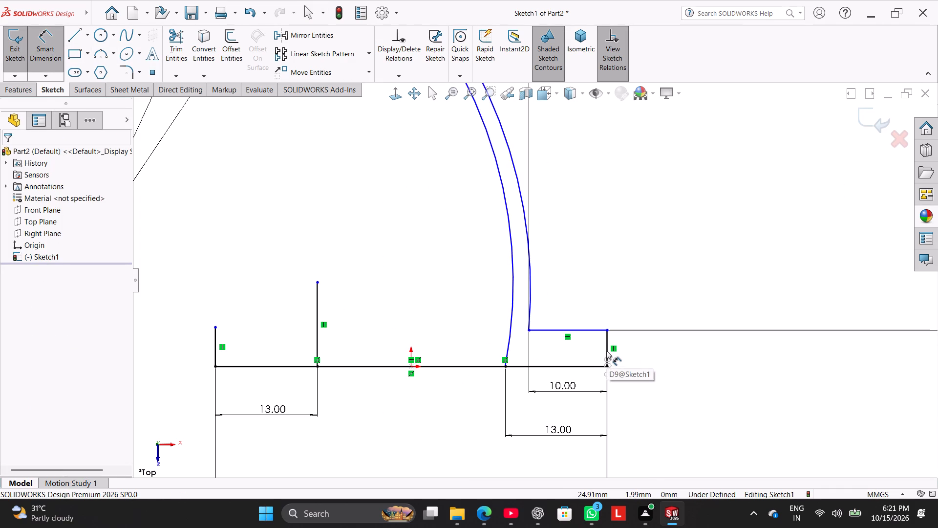
{"action": "left_click", "coordinate": [606, 351]}
{"action": "right_click", "coordinate": [635, 364]}
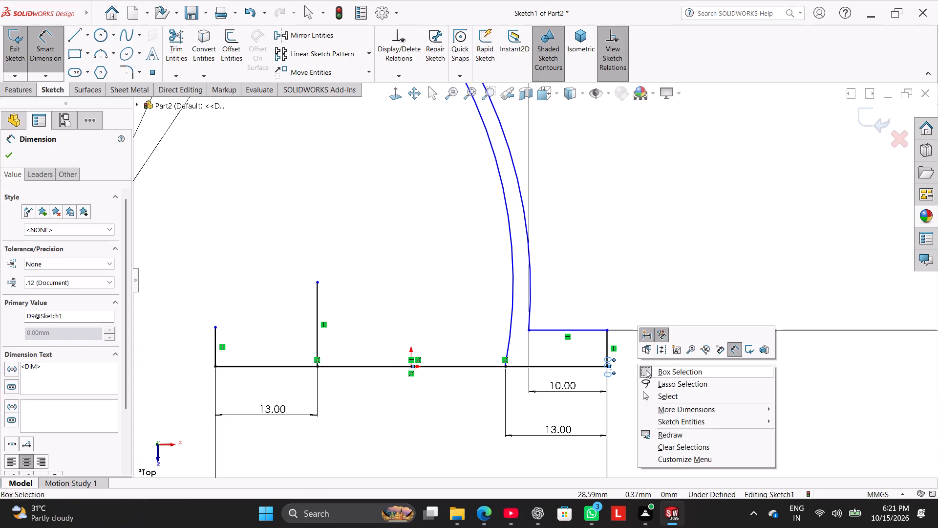
{"action": "left_click", "coordinate": [661, 392]}
{"action": "right_click_drag", "start_coordinate": [641, 374], "coordinate": [694, 371]}
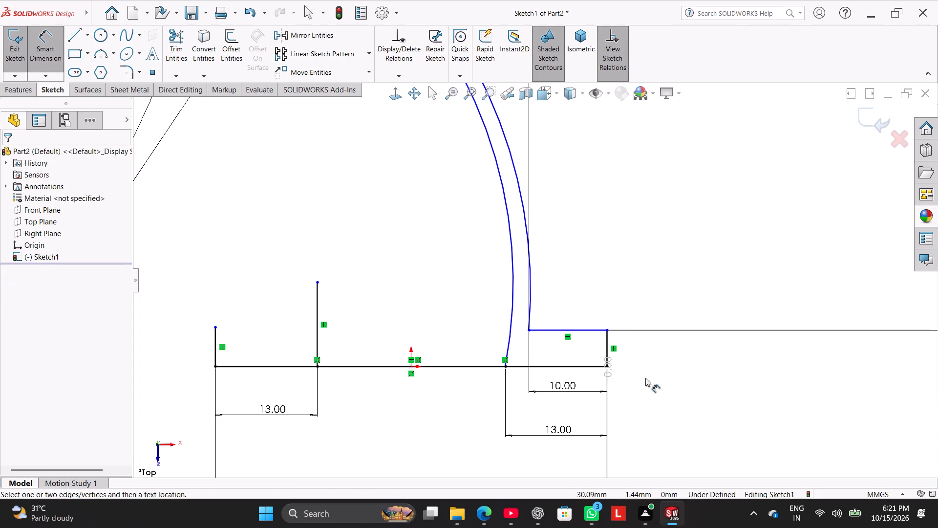
{"action": "left_click", "coordinate": [609, 340]}
{"action": "left_click", "coordinate": [661, 348]}
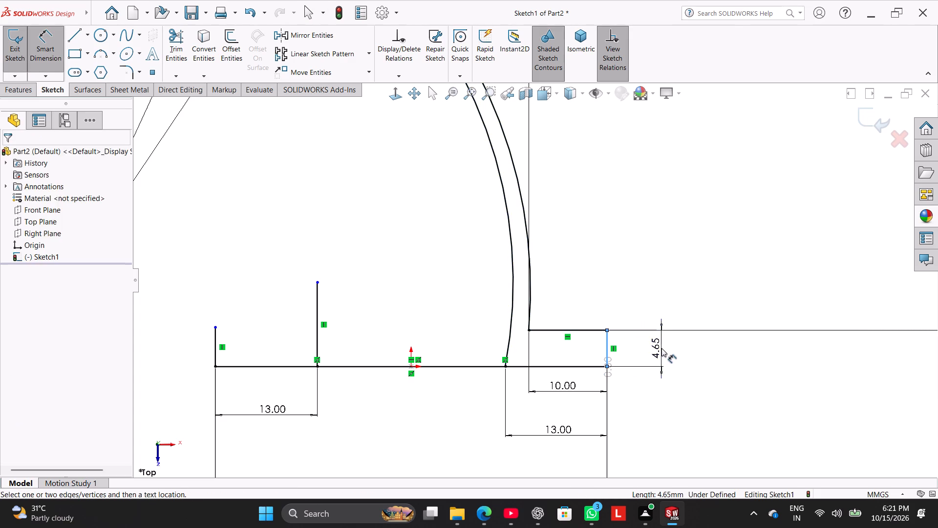
{"action": "key", "text": "5"}
{"action": "key", "text": "Return"}
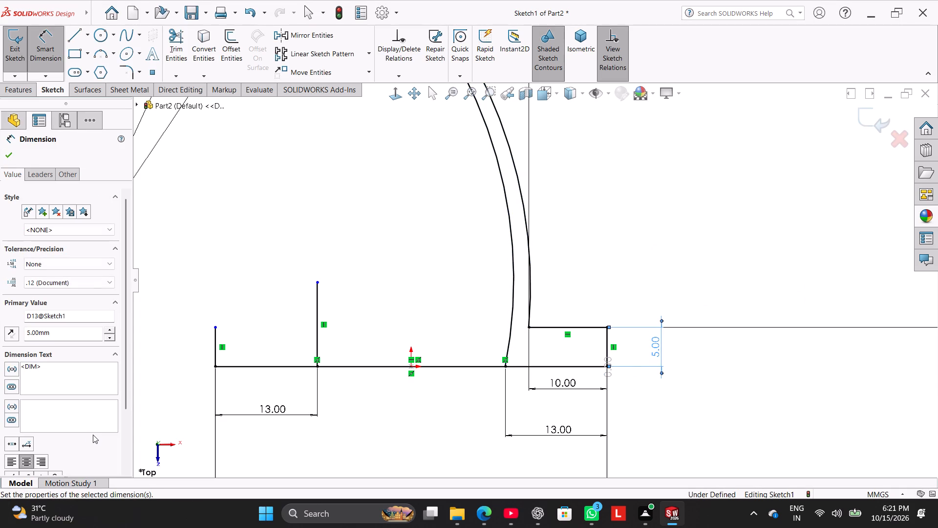
{"action": "scroll", "coordinate": [834, 91], "scroll_direction": "up", "scroll_amount": 5}
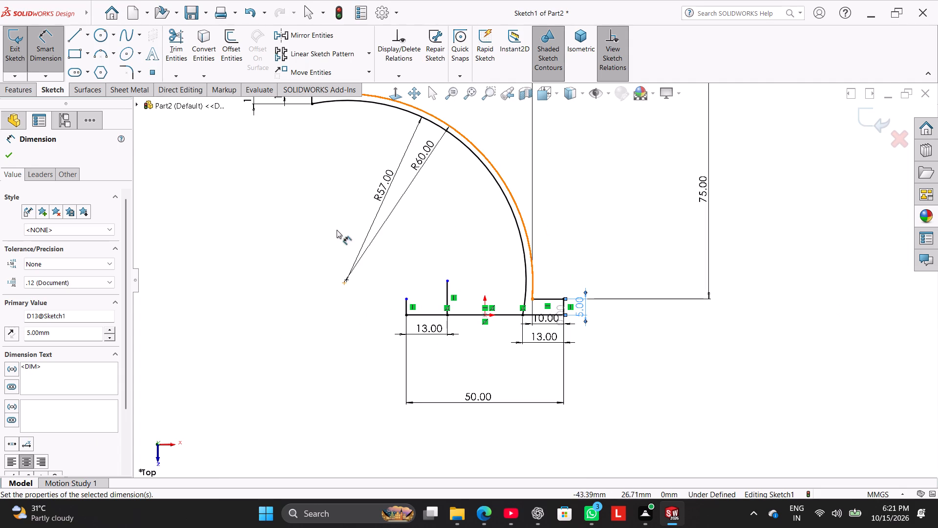
{"action": "right_click", "coordinate": [302, 219]}
{"action": "left_click_drag", "start_coordinate": [335, 248], "coordinate": [339, 251]}
Delete the leftover driven 0.00 dimension at the base line's outer end.
{"action": "scroll", "coordinate": [643, 281], "scroll_direction": "down", "scroll_amount": 8}
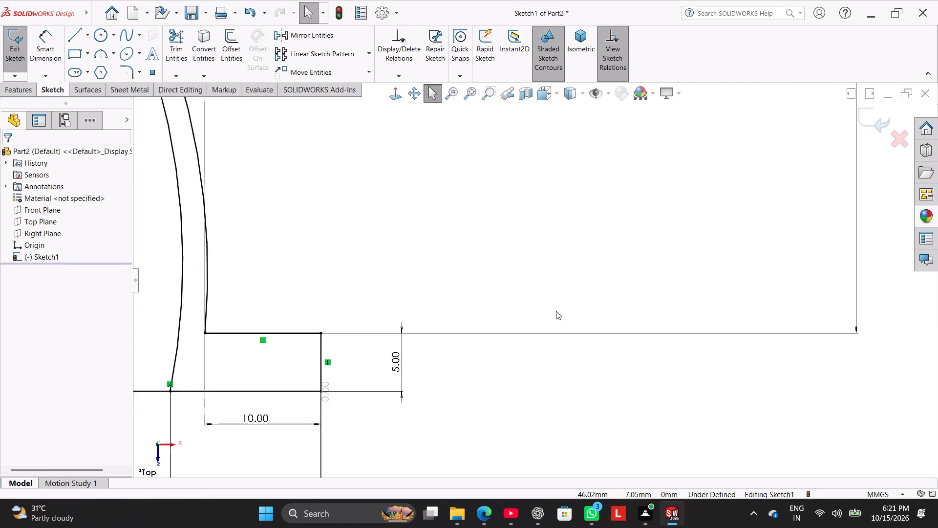
{"action": "right_click", "coordinate": [275, 411]}
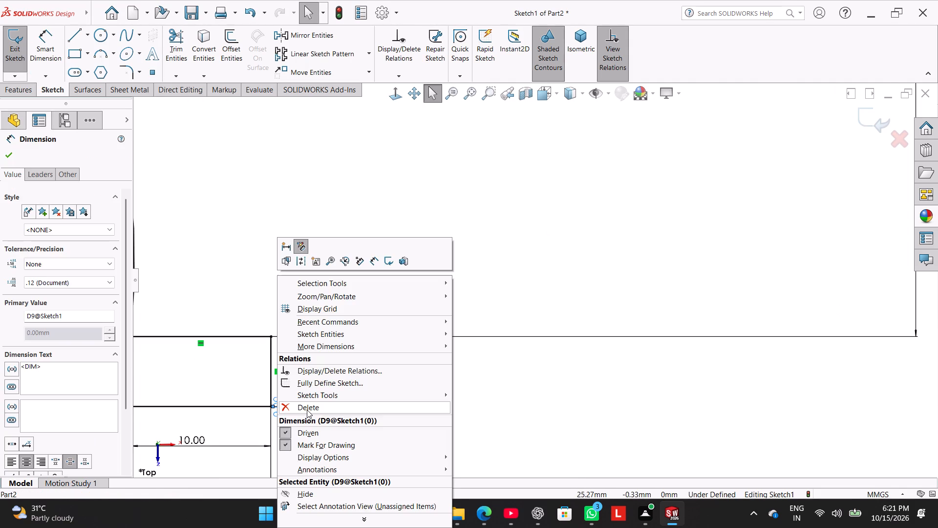
{"action": "left_click", "coordinate": [307, 410]}
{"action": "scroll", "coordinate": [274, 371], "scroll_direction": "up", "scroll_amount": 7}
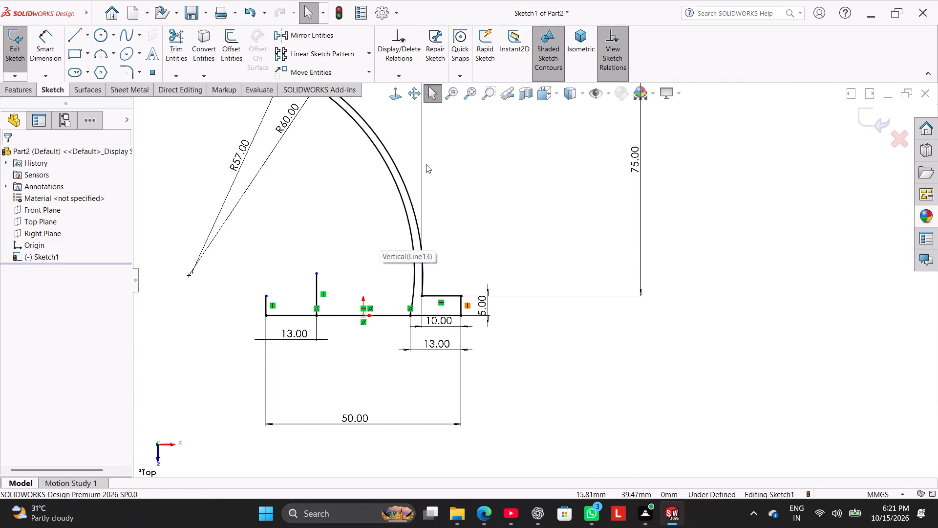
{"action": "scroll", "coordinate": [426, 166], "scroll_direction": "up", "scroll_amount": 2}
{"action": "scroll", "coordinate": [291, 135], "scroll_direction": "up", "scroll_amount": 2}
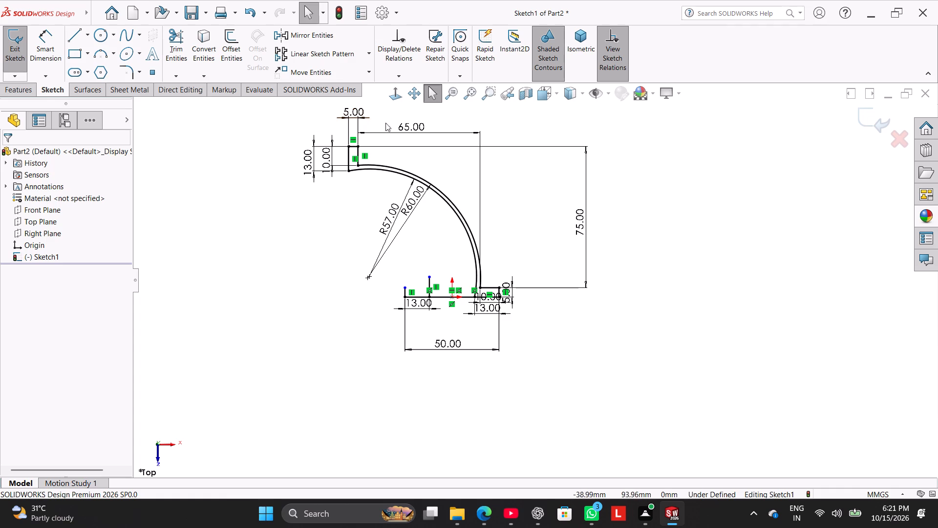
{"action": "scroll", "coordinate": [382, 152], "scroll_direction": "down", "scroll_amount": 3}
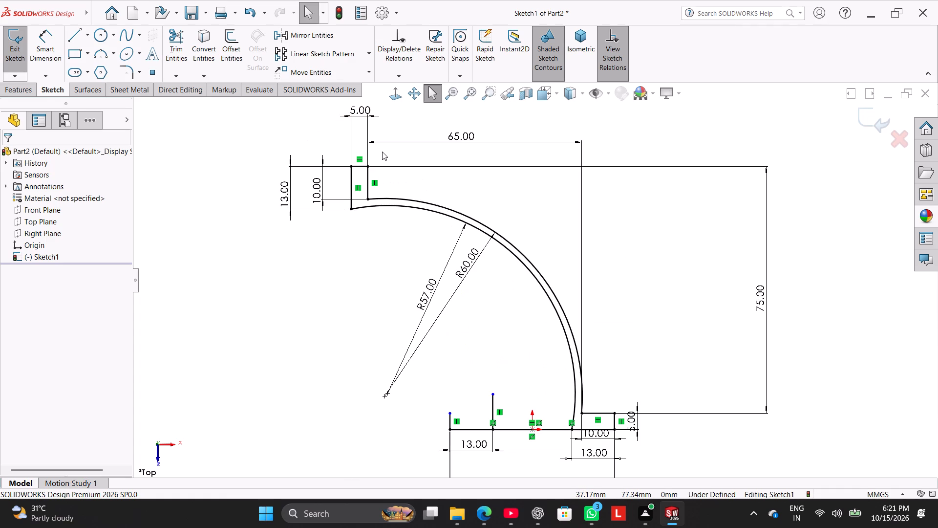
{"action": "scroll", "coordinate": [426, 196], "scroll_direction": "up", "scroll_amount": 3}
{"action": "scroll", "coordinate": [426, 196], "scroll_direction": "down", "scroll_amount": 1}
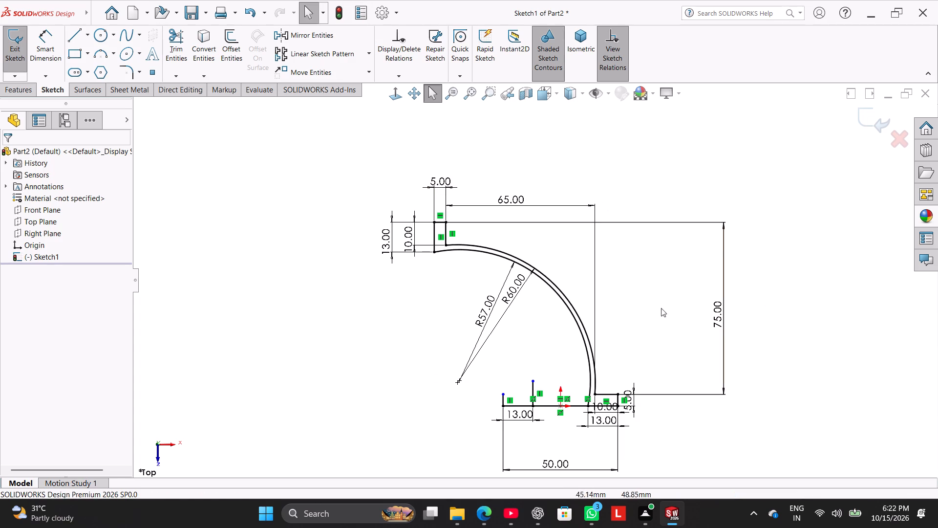
Trim away the two free-standing short vertical lines on the base line, on the origin's side away from the flange.
{"action": "scroll", "coordinate": [533, 376], "scroll_direction": "down", "scroll_amount": 4}
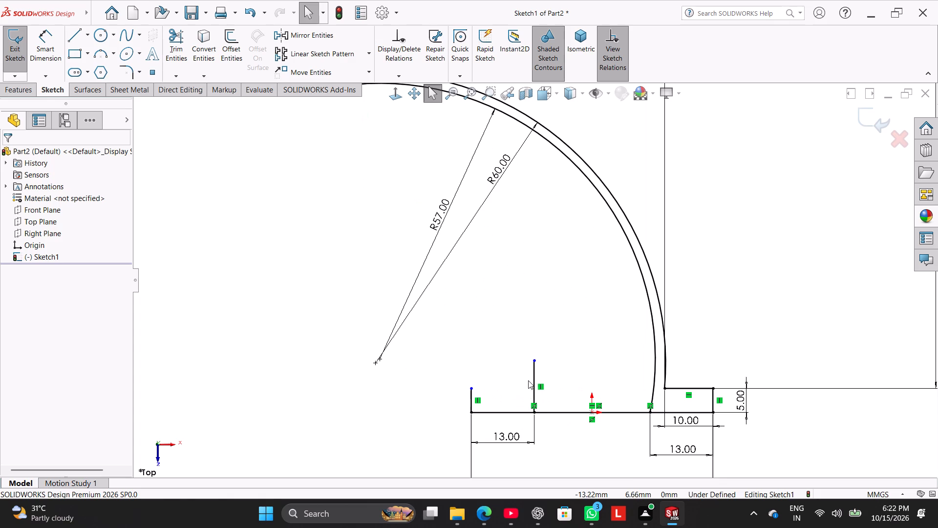
{"action": "left_click", "coordinate": [183, 54]}
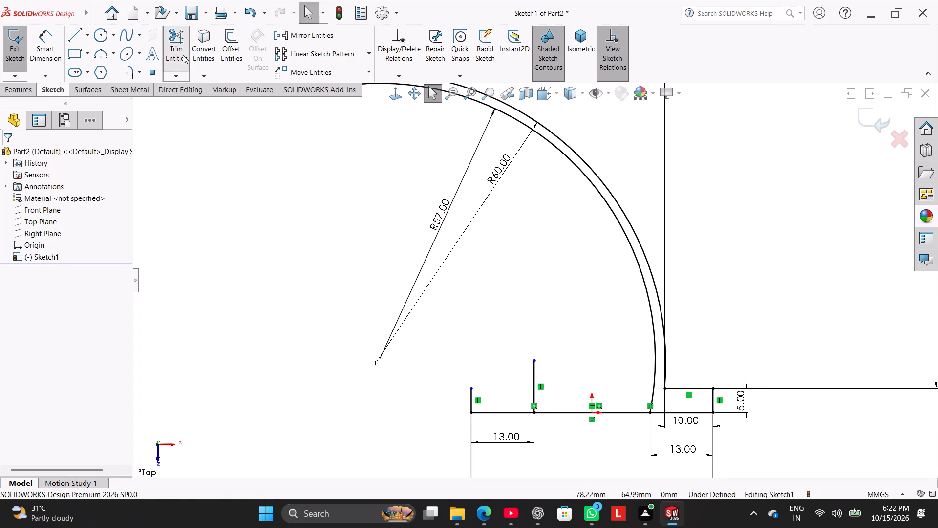
{"action": "left_click_drag", "start_coordinate": [586, 375], "coordinate": [440, 400]}
Draw a three-point inner arc of about 43 mm radius from the base line, moving its upper end out in line with the upper flange.
{"action": "scroll", "coordinate": [501, 324], "scroll_direction": "up", "scroll_amount": 4}
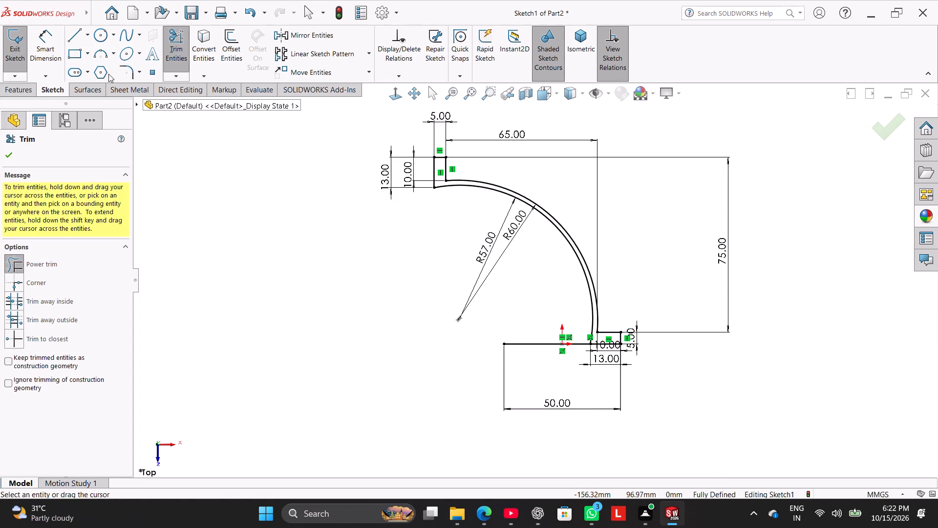
{"action": "left_click", "coordinate": [92, 52]}
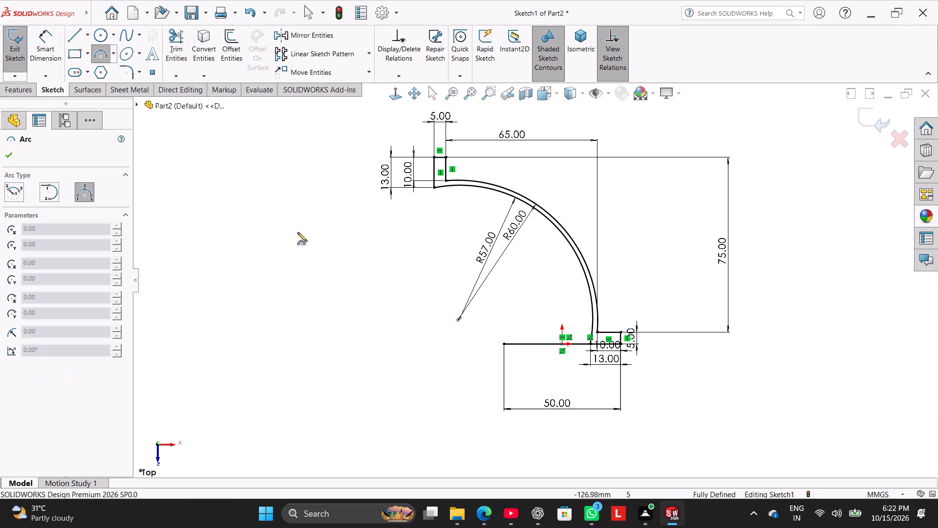
{"action": "left_click", "coordinate": [529, 345]}
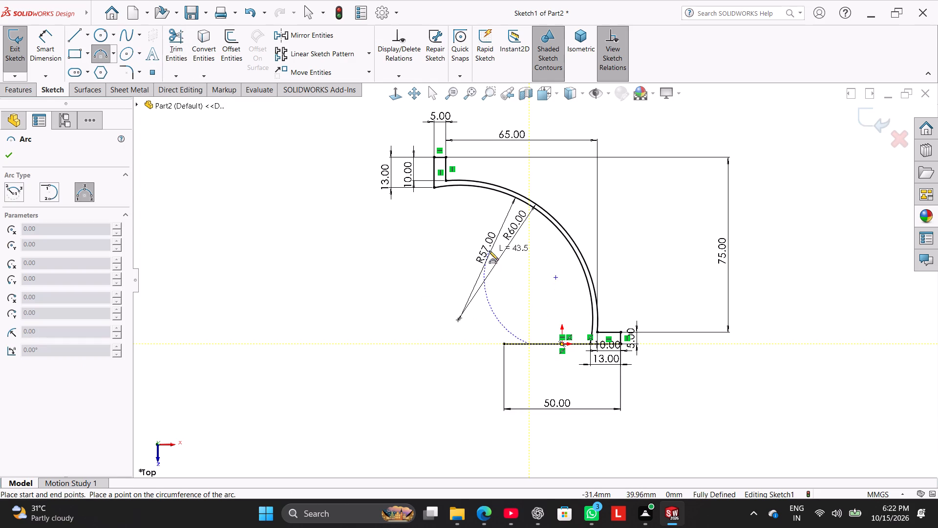
{"action": "left_click", "coordinate": [446, 229]}
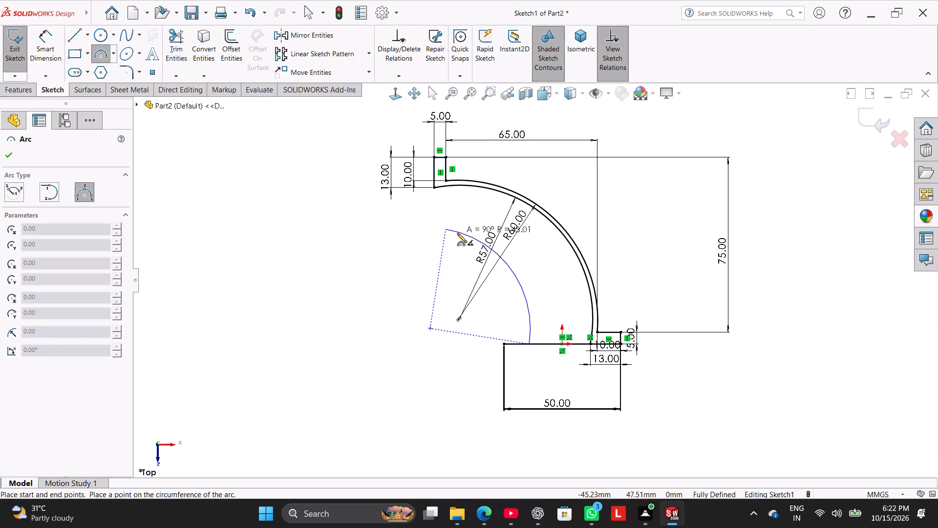
{"action": "left_click", "coordinate": [457, 233]}
{"action": "right_click", "coordinate": [420, 257]}
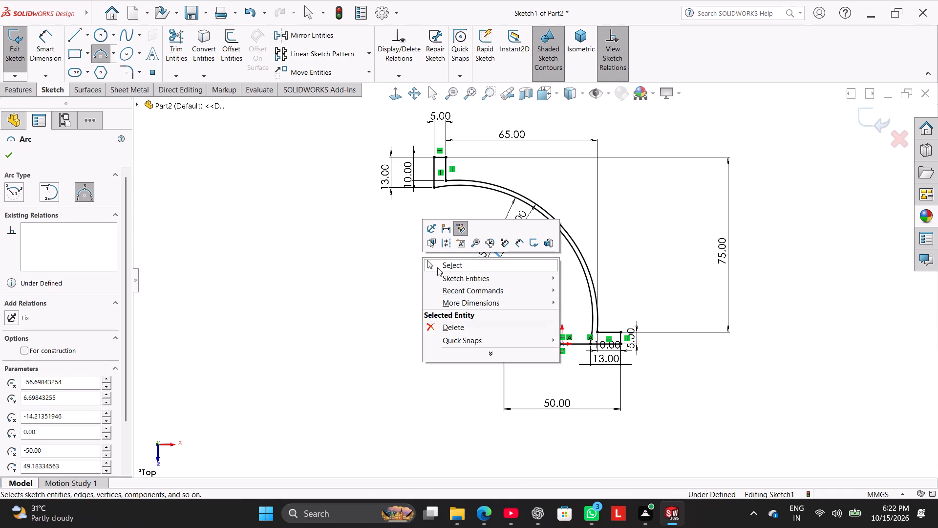
{"action": "left_click", "coordinate": [437, 265]}
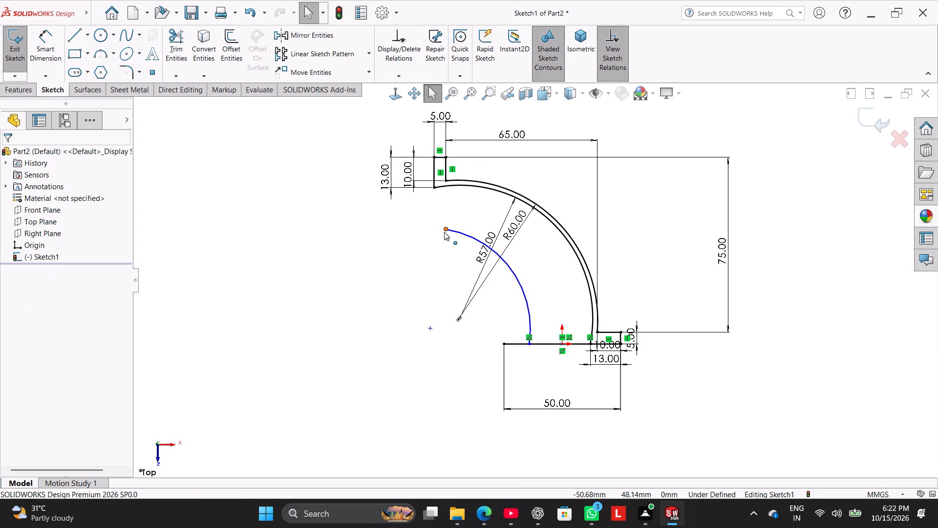
{"action": "left_click_drag", "start_coordinate": [444, 232], "coordinate": [432, 231]}
{"action": "left_click", "coordinate": [310, 249]}
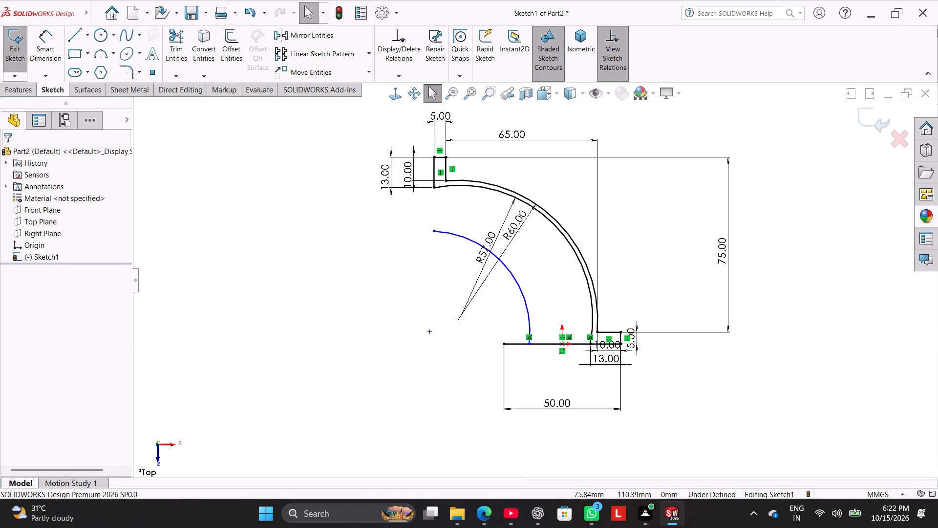
Draw the inner arc's upper flange: a near-vertical line from its end, a horizontal line about 5.7 mm long, and a shorter vertical line back up.
{"action": "left_click", "coordinate": [74, 27]}
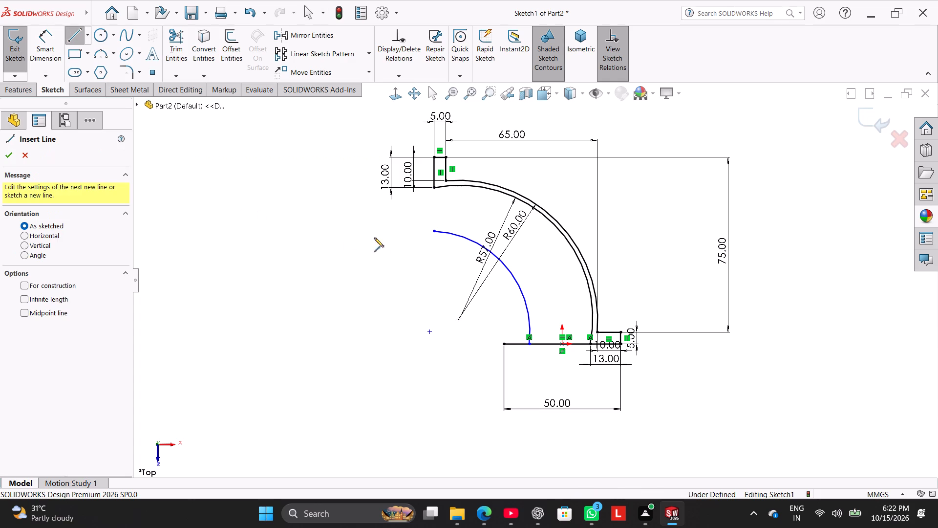
{"action": "left_click", "coordinate": [432, 230]}
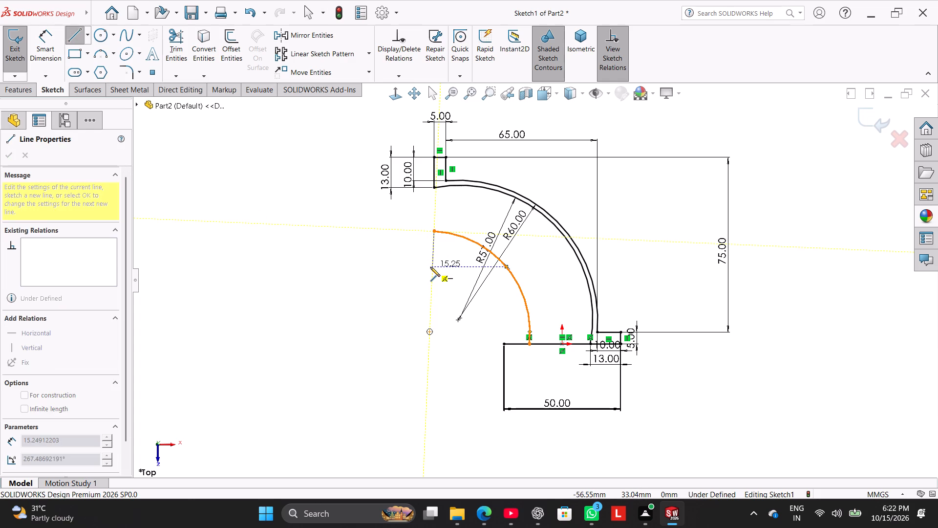
{"action": "left_click", "coordinate": [430, 270]}
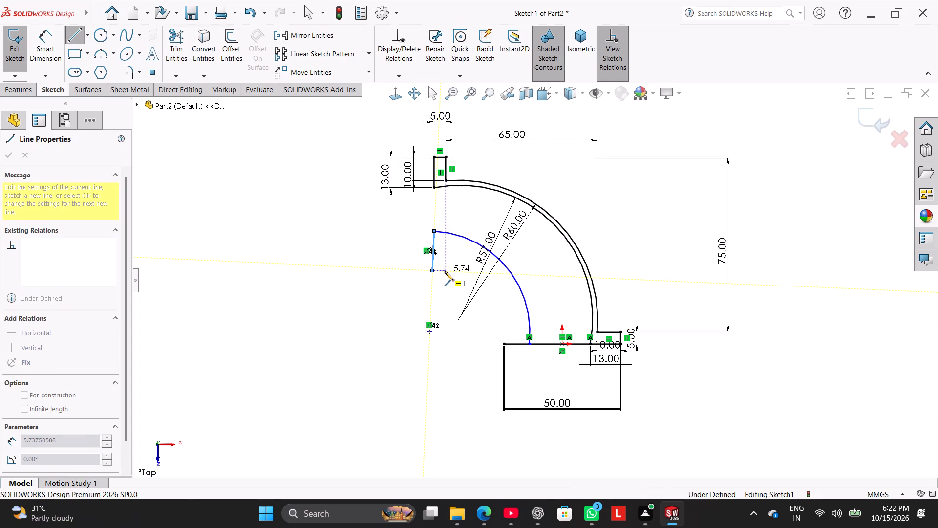
{"action": "left_click", "coordinate": [446, 271]}
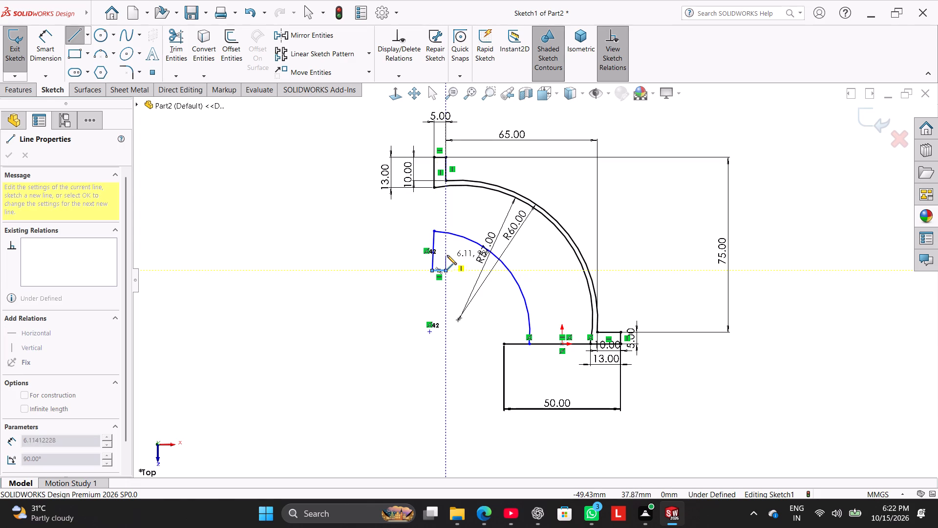
{"action": "left_click", "coordinate": [447, 248]}
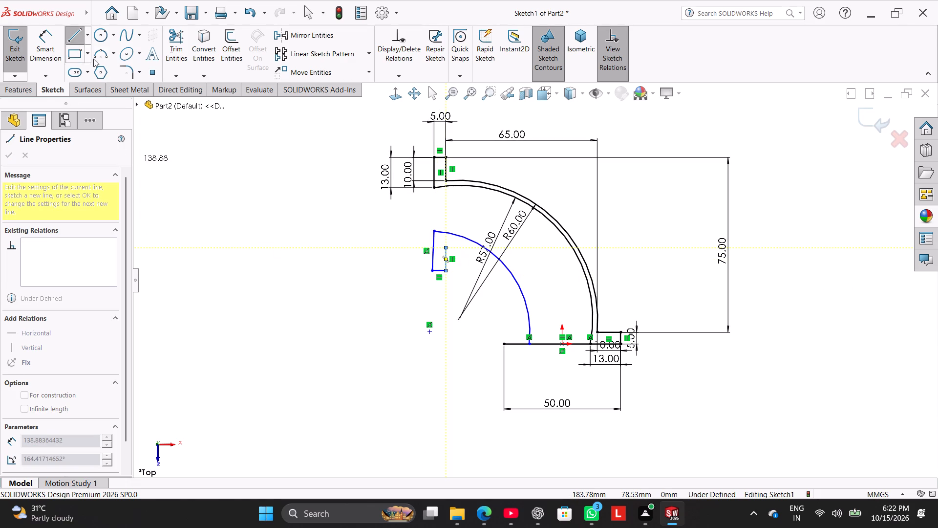
Draw a second inner three-point arc from the new flange's short vertical line, ending about 5 mm above the base line beside the first inner arc.
{"action": "left_click", "coordinate": [103, 54]}
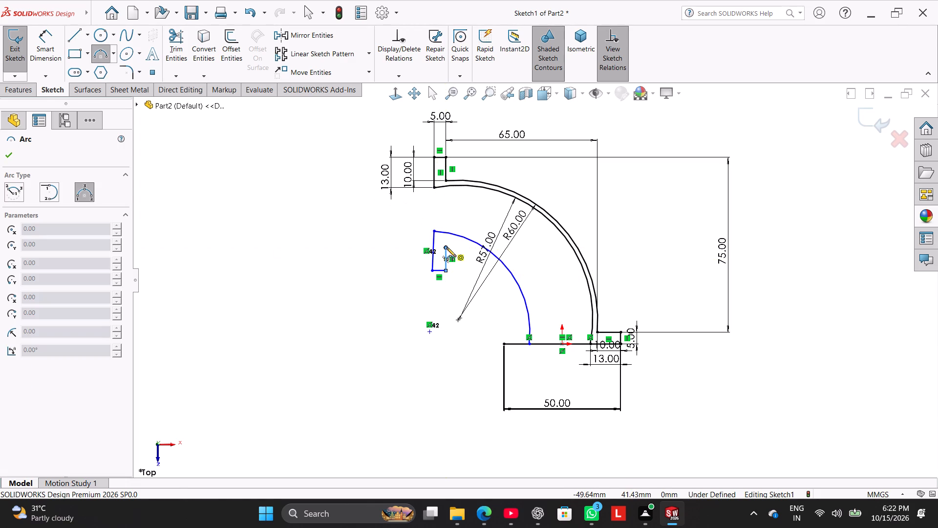
{"action": "left_click", "coordinate": [447, 247]}
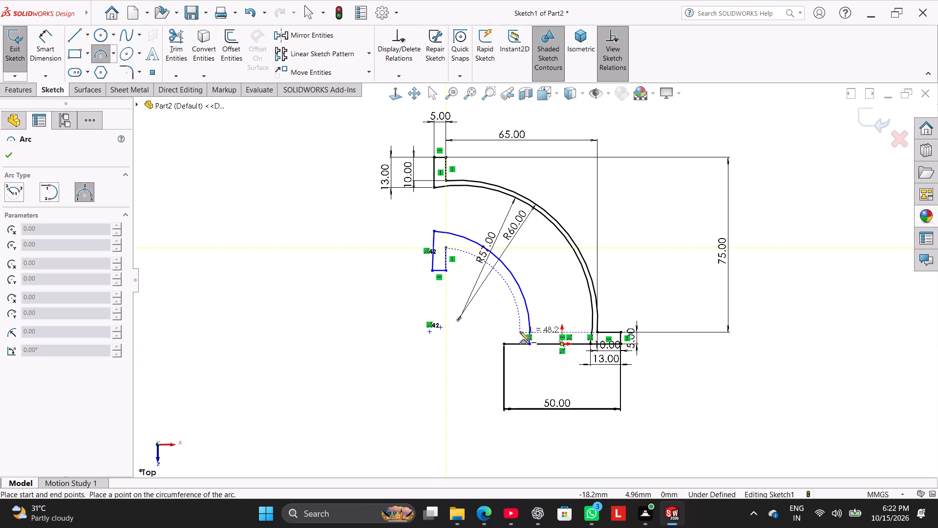
{"action": "left_click", "coordinate": [520, 331]}
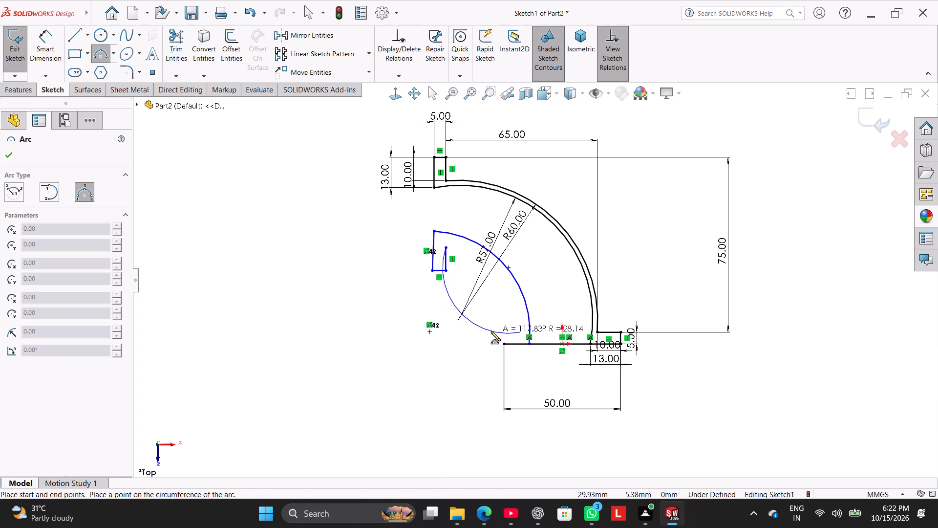
{"action": "left_click", "coordinate": [520, 330]}
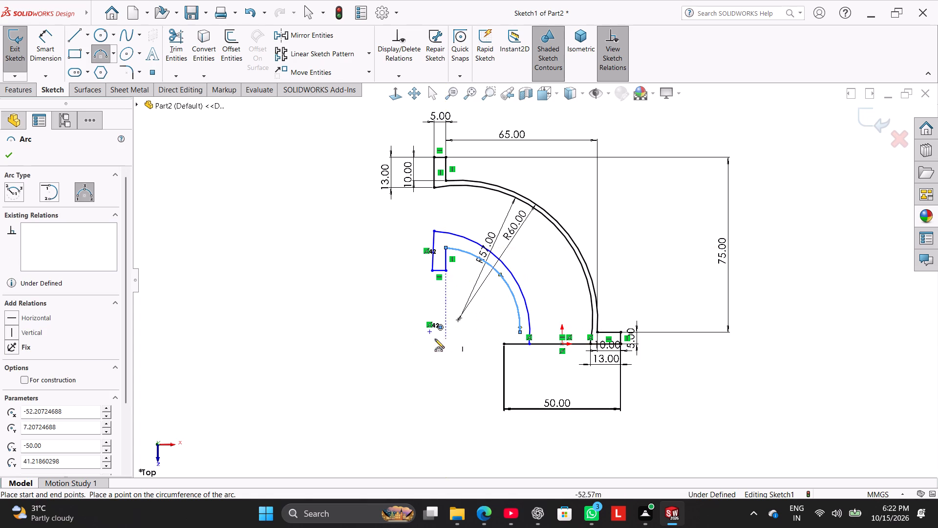
{"action": "right_click", "coordinate": [347, 339]}
{"action": "left_click", "coordinate": [373, 345]}
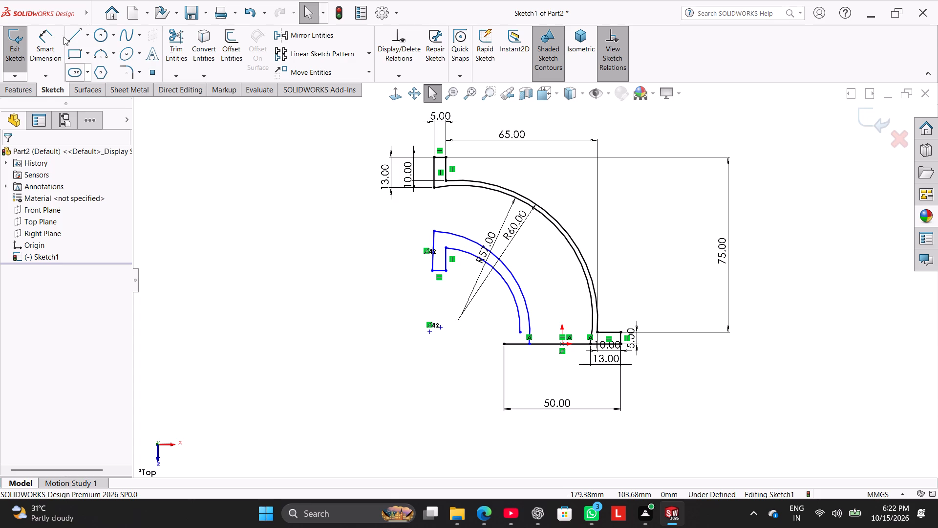
Draw a horizontal line outward from the second inner arc's lower end and join it to the base line's free end.
{"action": "left_click", "coordinate": [70, 37]}
{"action": "scroll", "coordinate": [485, 274], "scroll_direction": "down", "scroll_amount": 3}
{"action": "left_click", "coordinate": [555, 374]}
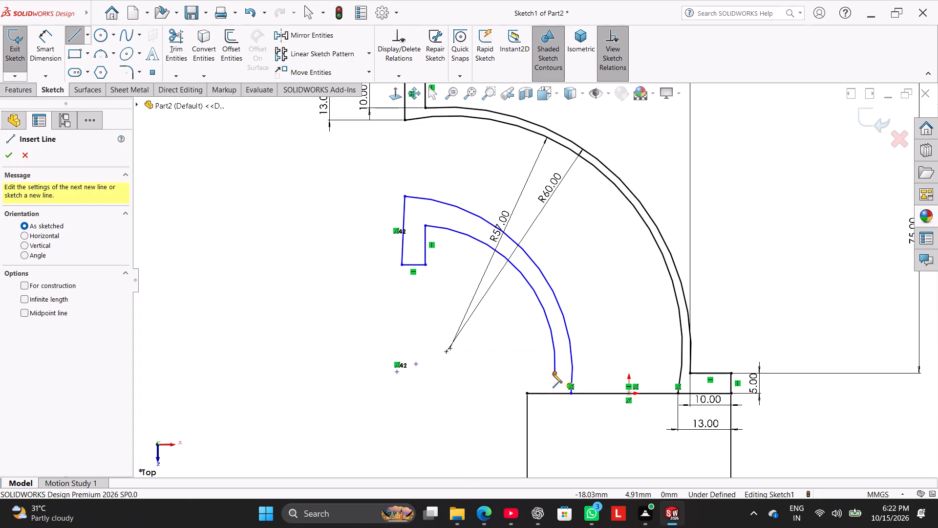
{"action": "left_click", "coordinate": [509, 373]}
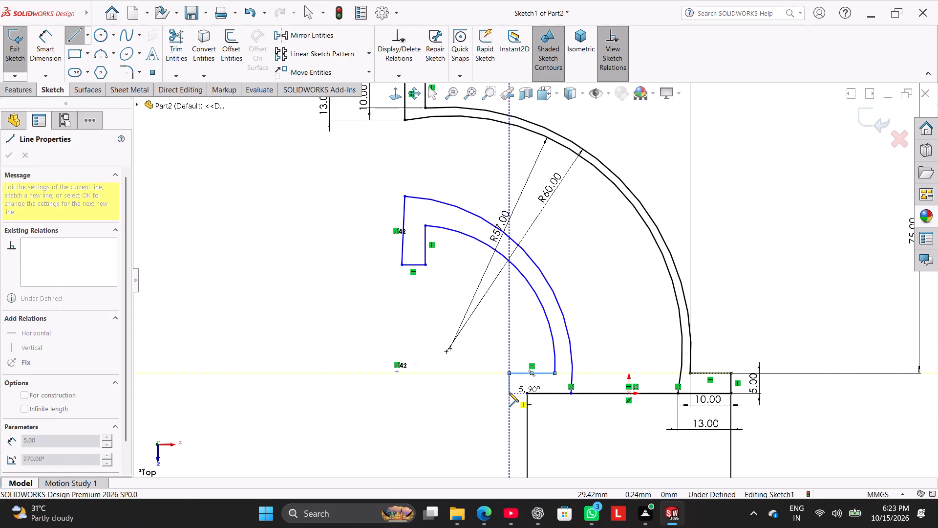
{"action": "left_click", "coordinate": [525, 392]}
{"action": "right_click", "coordinate": [443, 394]}
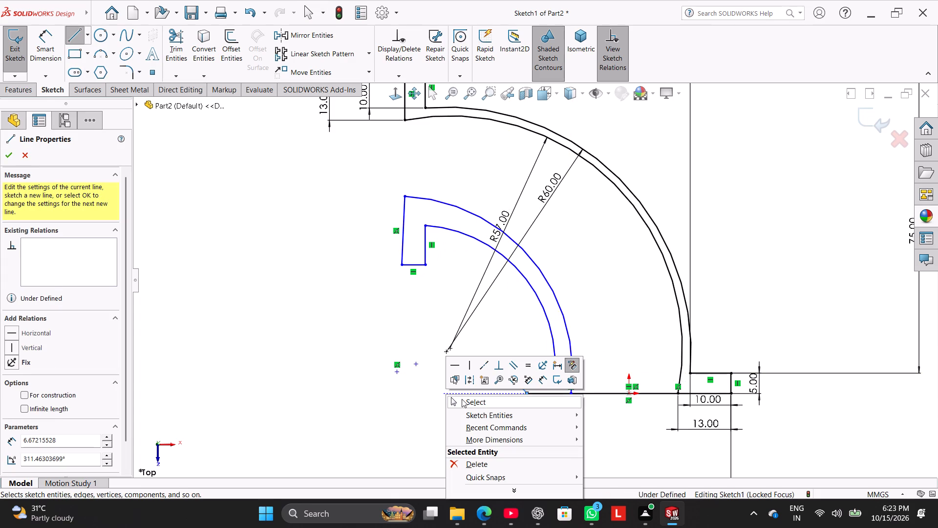
{"action": "left_click", "coordinate": [475, 397]}
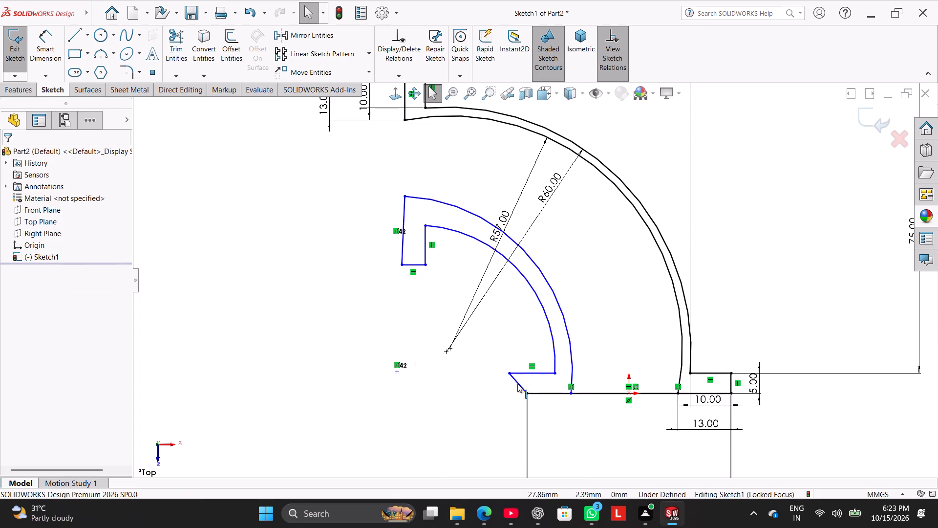
Make the slanted line joining the inner flange to the base line's end vertical.
{"action": "right_click", "coordinate": [519, 384]}
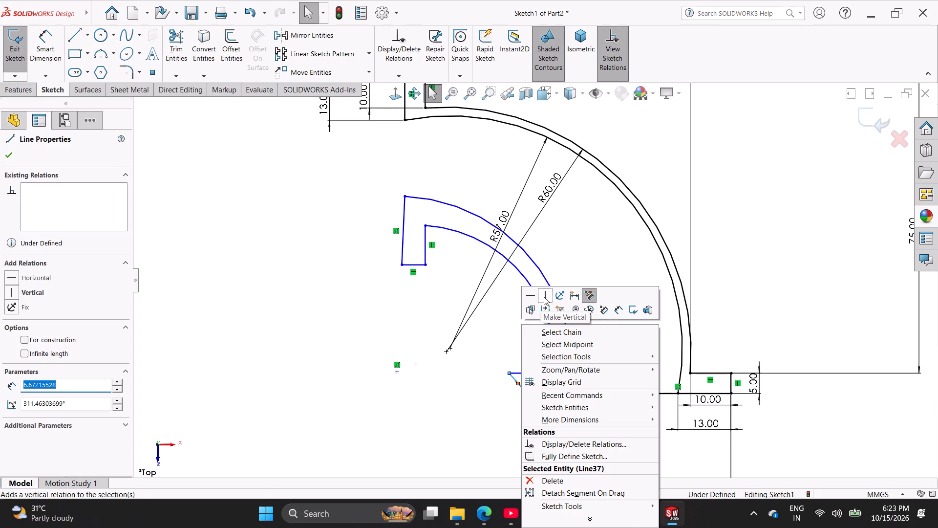
{"action": "left_click", "coordinate": [544, 297]}
{"action": "left_click", "coordinate": [493, 370]}
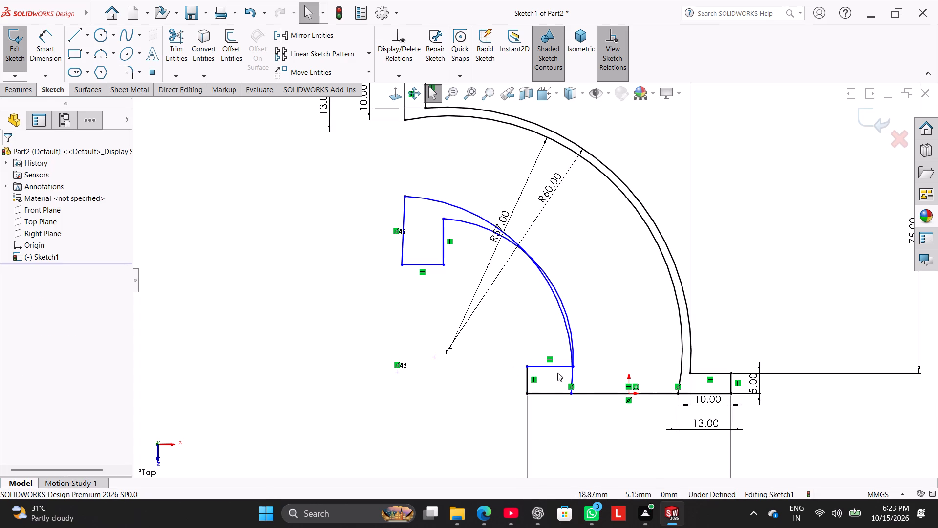
Move the first inner arc's endpoint along the base line to about 8.4 mm from the origin.
{"action": "left_click_drag", "start_coordinate": [571, 392], "coordinate": [571, 391]}
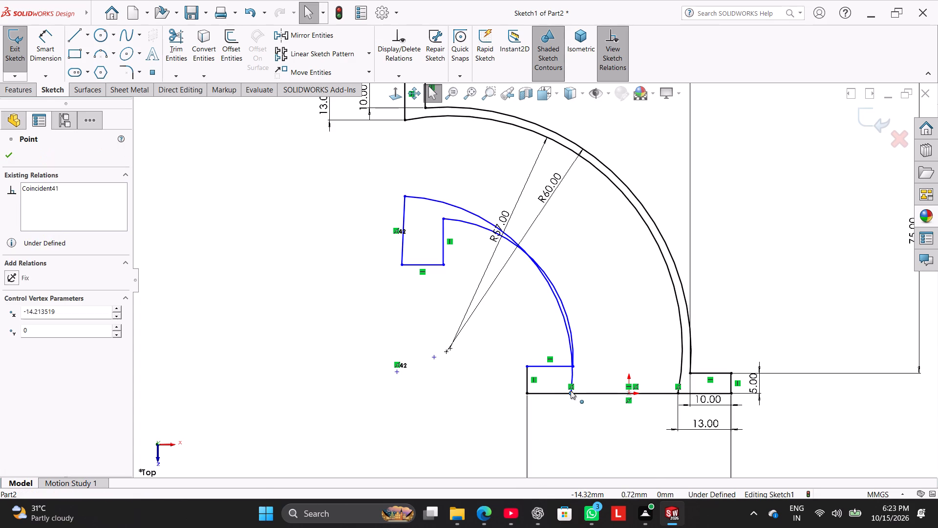
{"action": "left_click_drag", "start_coordinate": [571, 391], "coordinate": [595, 390]}
Dimension the distance from the base line's inner-flange end to the first inner arc's endpoint as 13 mm.
{"action": "left_click", "coordinate": [49, 51]}
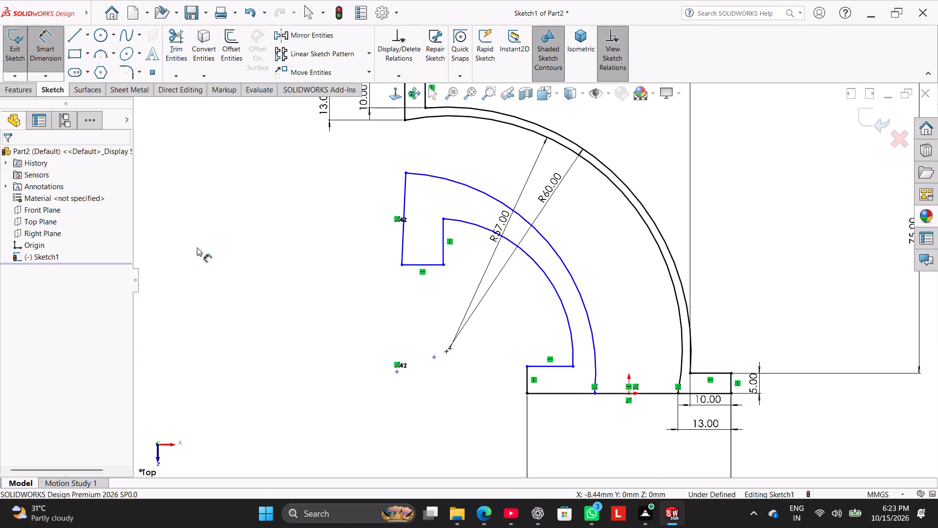
{"action": "left_click", "coordinate": [592, 393]}
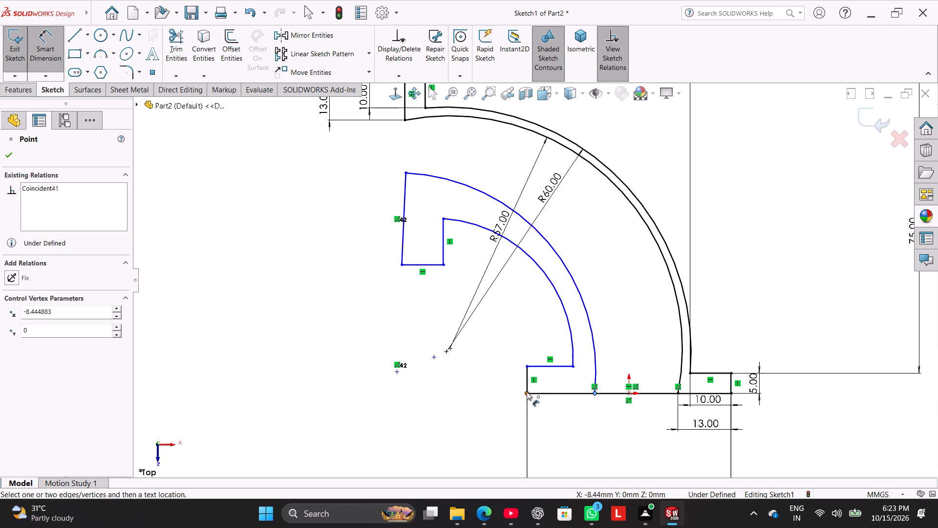
{"action": "left_click", "coordinate": [525, 386]}
{"action": "left_click", "coordinate": [563, 423]}
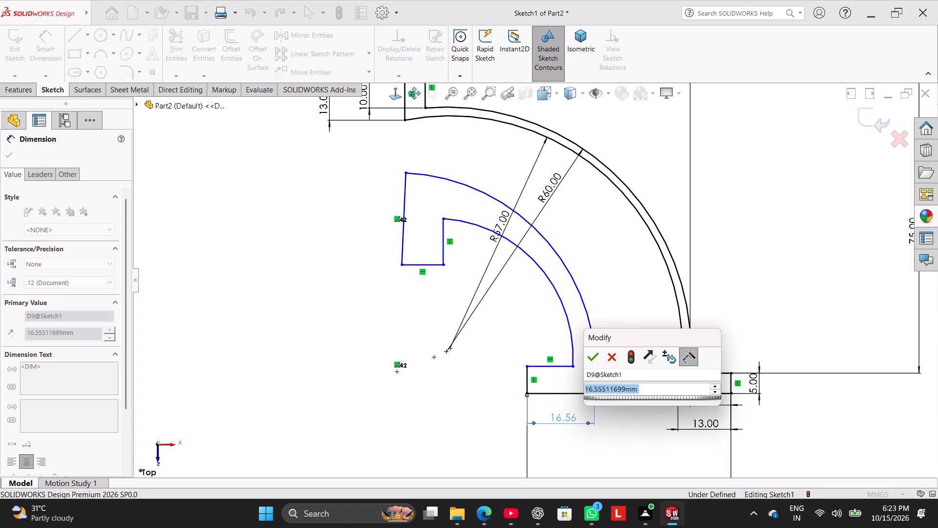
{"action": "key", "text": "1"}
{"action": "key", "text": "3"}
{"action": "key", "text": "Return"}
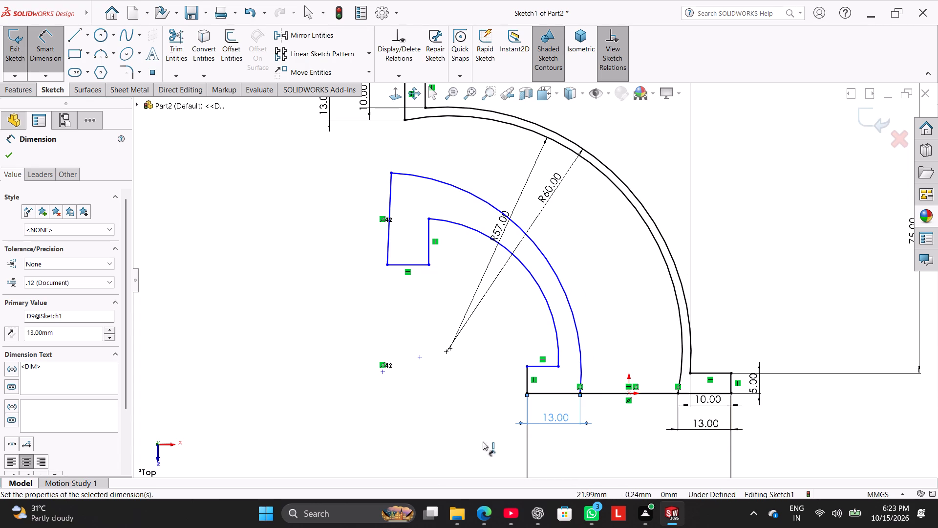
{"action": "right_click", "coordinate": [748, 242]}
{"action": "left_click", "coordinate": [769, 271]}
Delete the 10 mm dimension of the outer flange line at the base.
{"action": "right_click", "coordinate": [714, 402]}
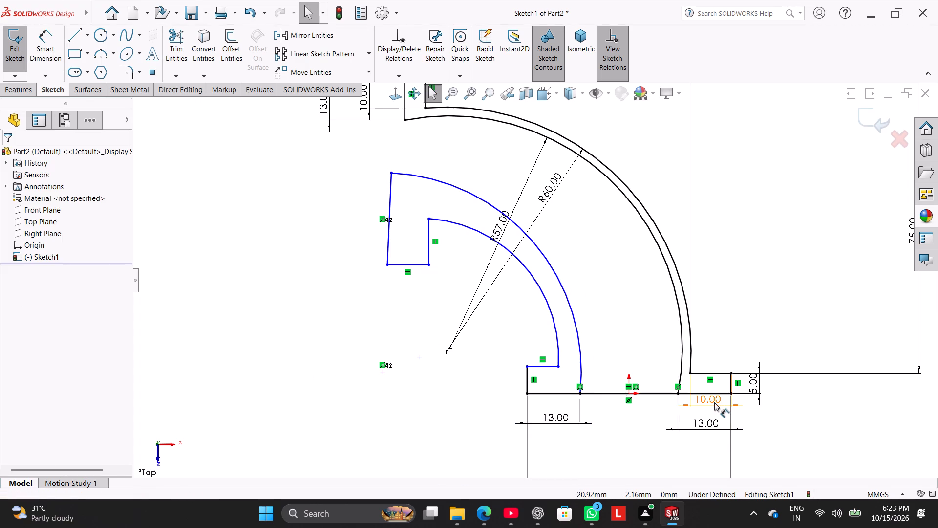
{"action": "left_click", "coordinate": [751, 378]}
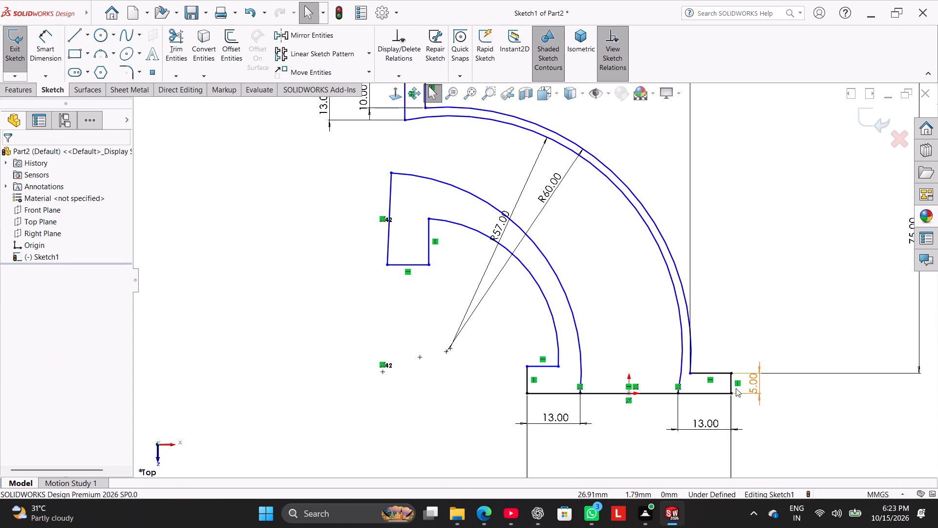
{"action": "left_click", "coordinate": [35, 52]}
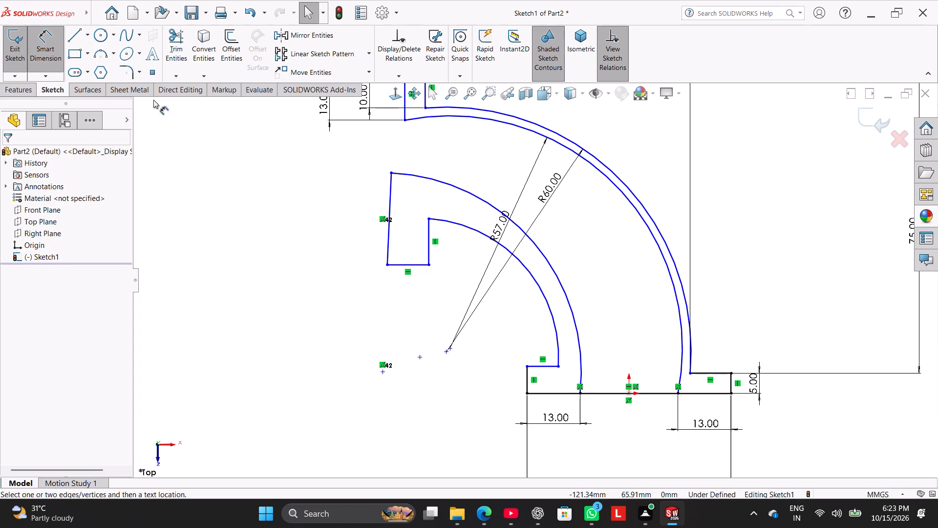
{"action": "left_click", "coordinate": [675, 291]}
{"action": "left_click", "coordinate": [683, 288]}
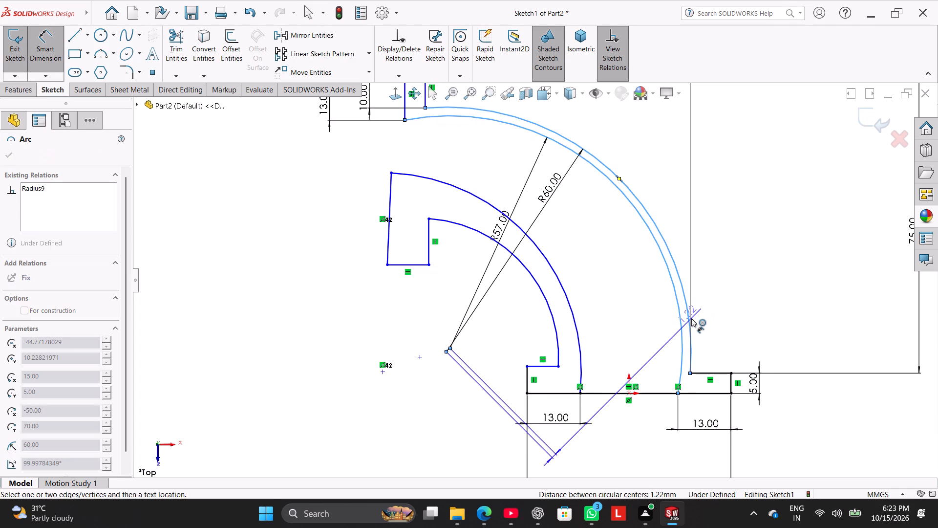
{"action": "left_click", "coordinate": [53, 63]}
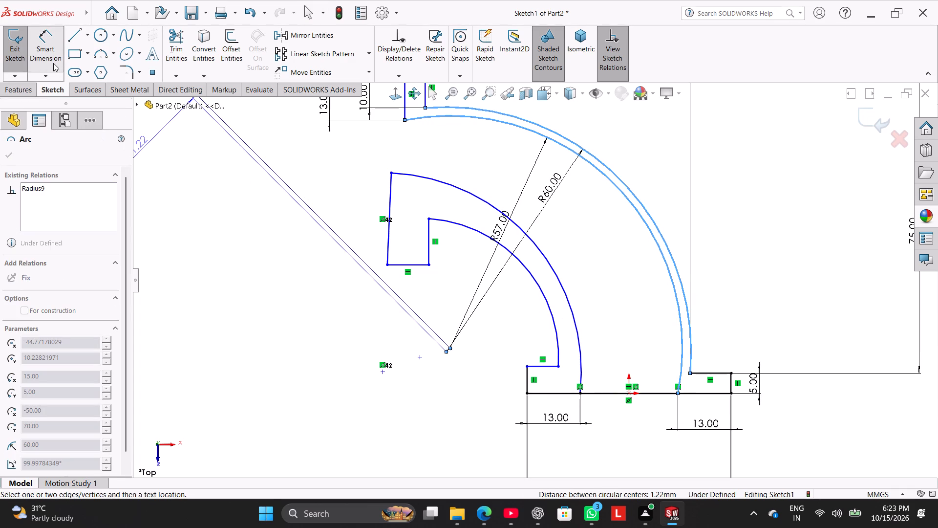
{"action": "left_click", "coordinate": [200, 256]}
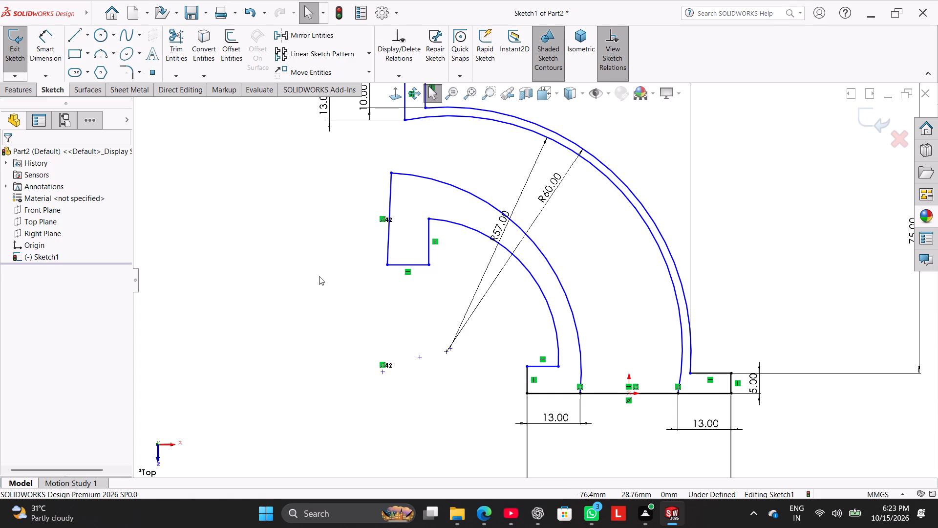
Start a new Smart Dimension in the profile sketch.
{"action": "left_click", "coordinate": [55, 57]}
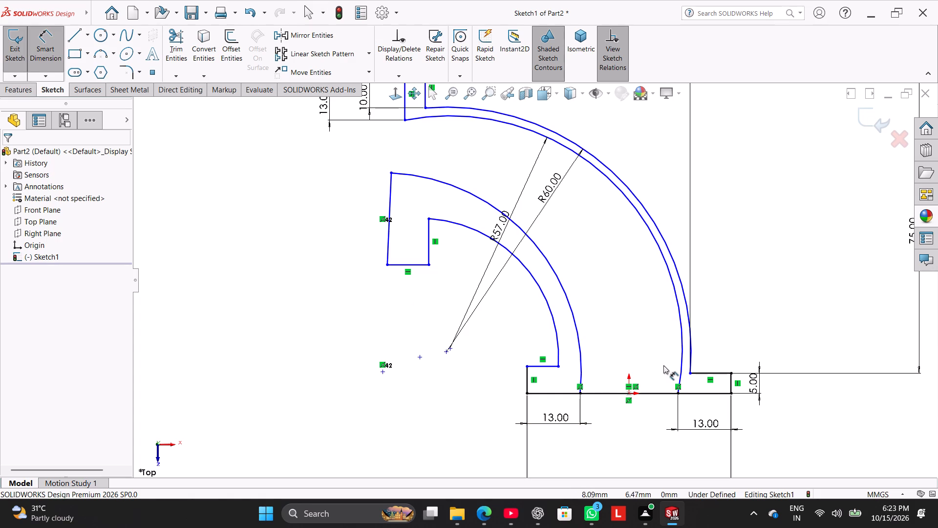
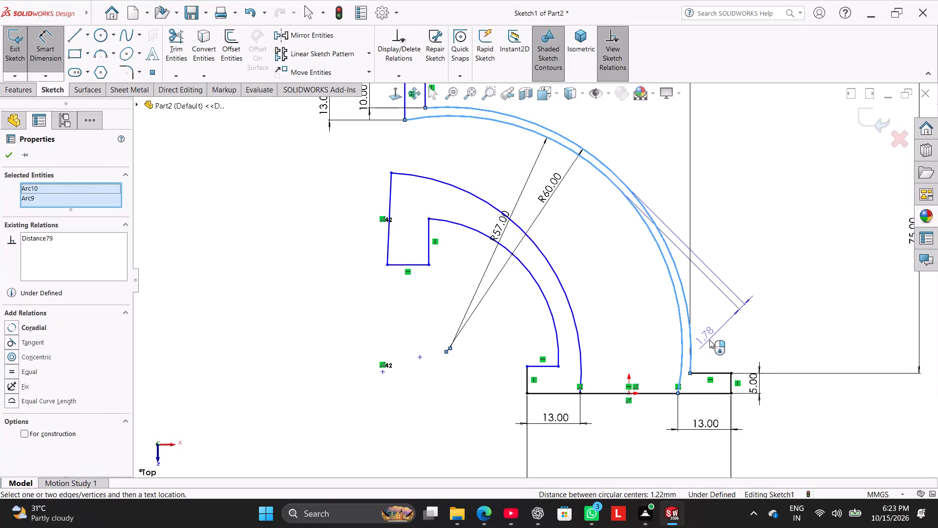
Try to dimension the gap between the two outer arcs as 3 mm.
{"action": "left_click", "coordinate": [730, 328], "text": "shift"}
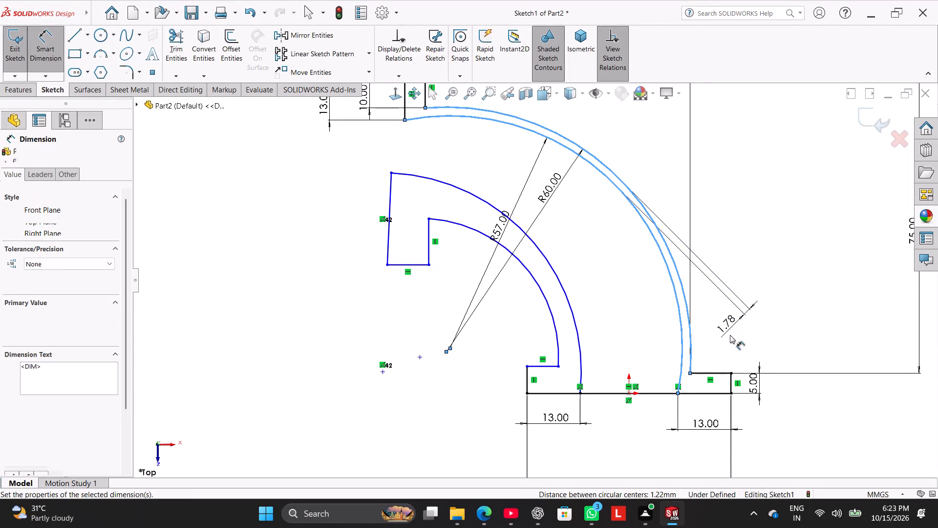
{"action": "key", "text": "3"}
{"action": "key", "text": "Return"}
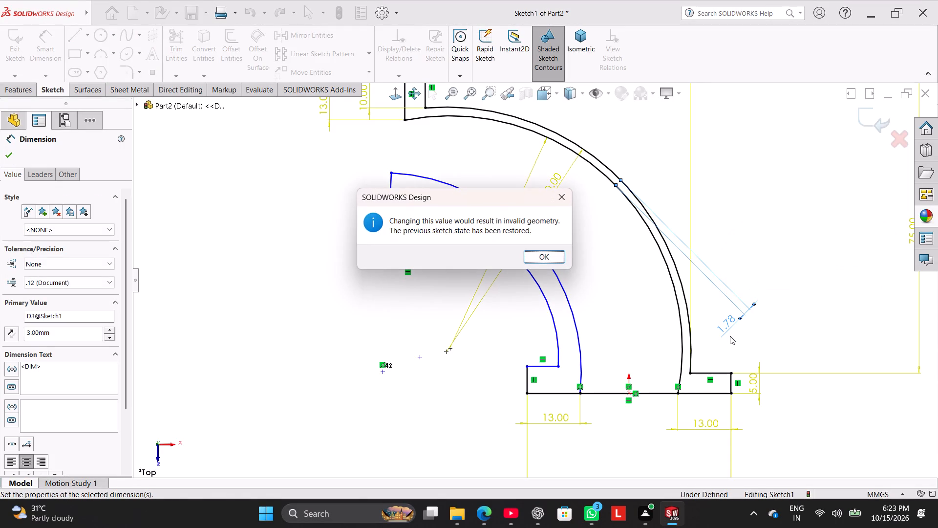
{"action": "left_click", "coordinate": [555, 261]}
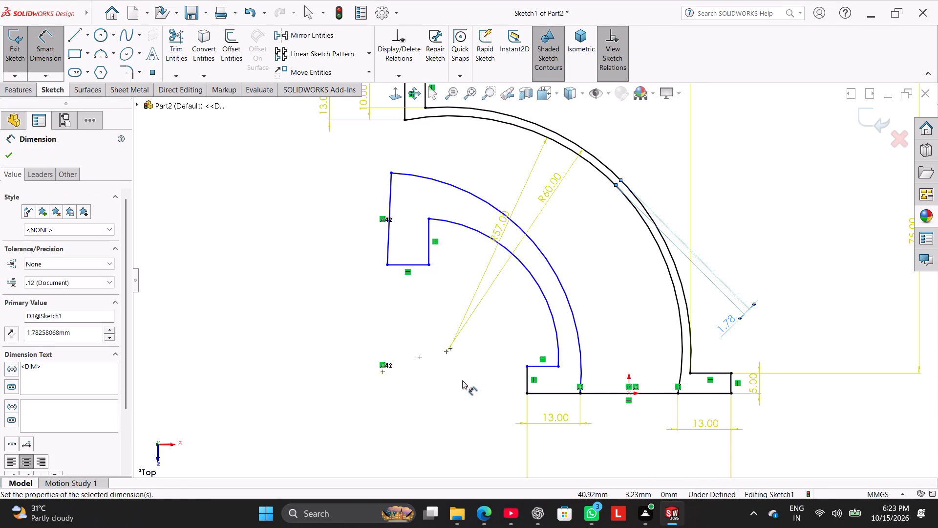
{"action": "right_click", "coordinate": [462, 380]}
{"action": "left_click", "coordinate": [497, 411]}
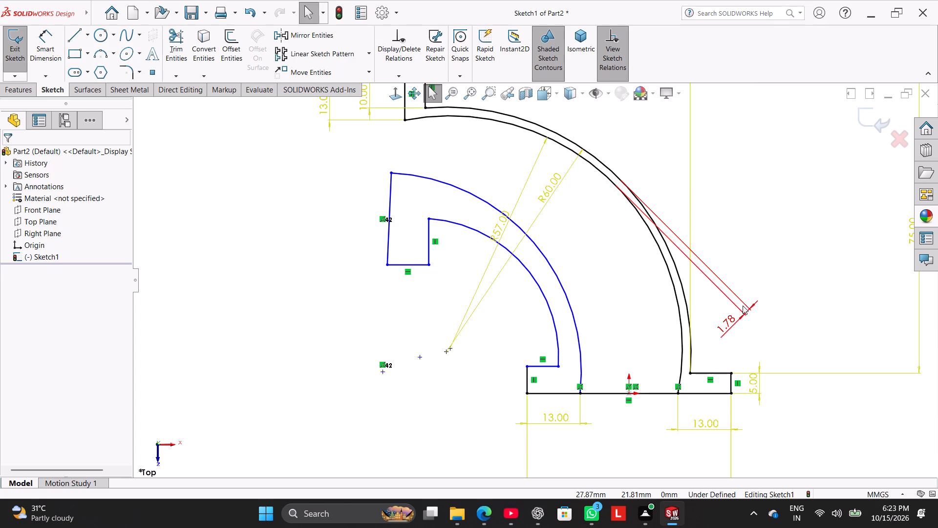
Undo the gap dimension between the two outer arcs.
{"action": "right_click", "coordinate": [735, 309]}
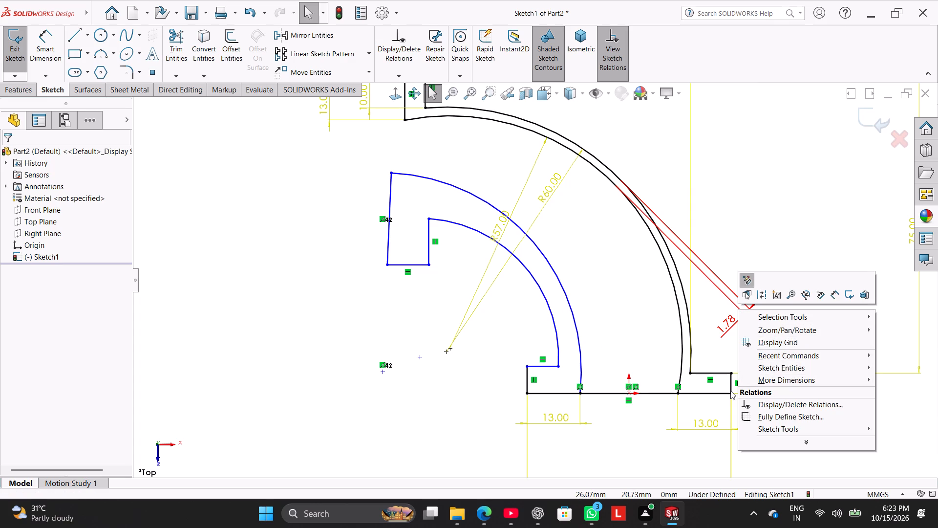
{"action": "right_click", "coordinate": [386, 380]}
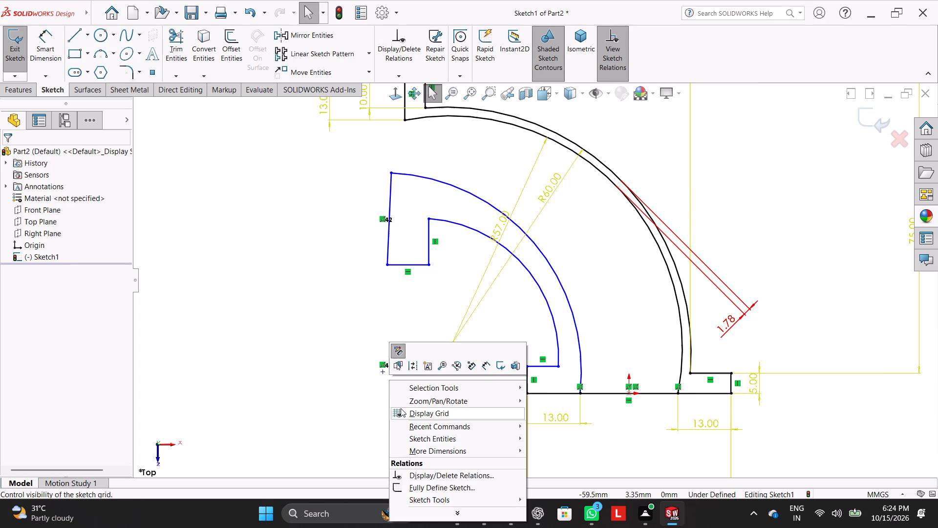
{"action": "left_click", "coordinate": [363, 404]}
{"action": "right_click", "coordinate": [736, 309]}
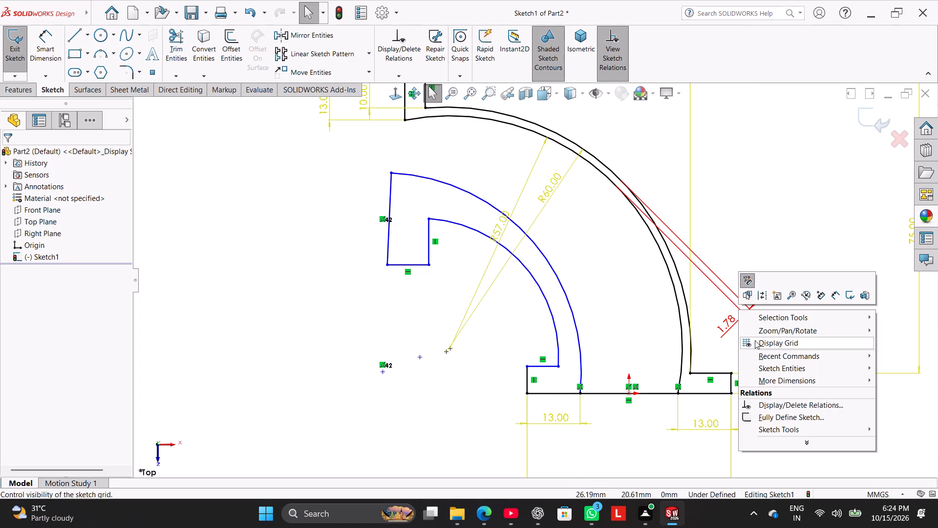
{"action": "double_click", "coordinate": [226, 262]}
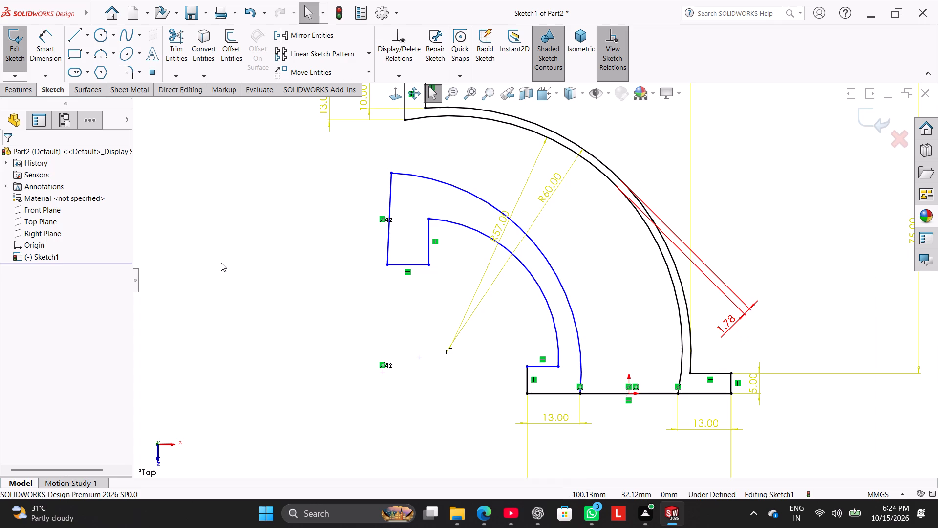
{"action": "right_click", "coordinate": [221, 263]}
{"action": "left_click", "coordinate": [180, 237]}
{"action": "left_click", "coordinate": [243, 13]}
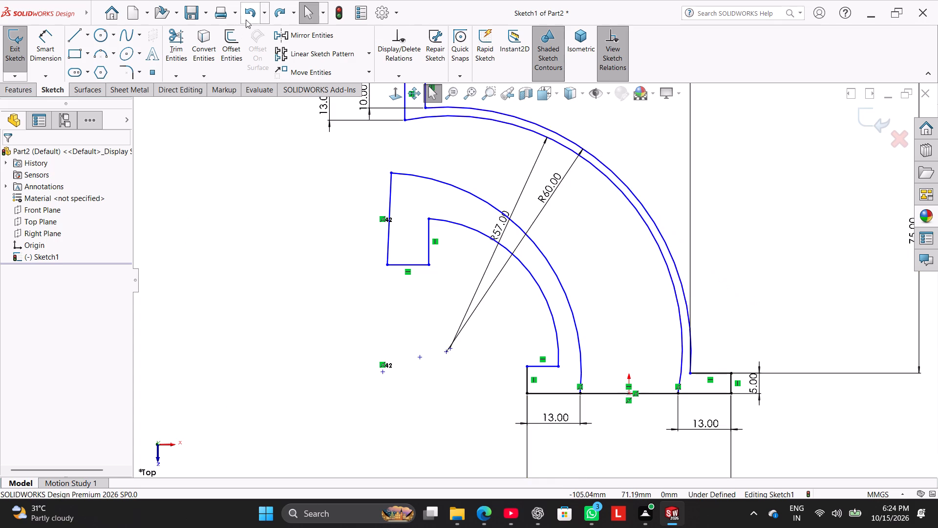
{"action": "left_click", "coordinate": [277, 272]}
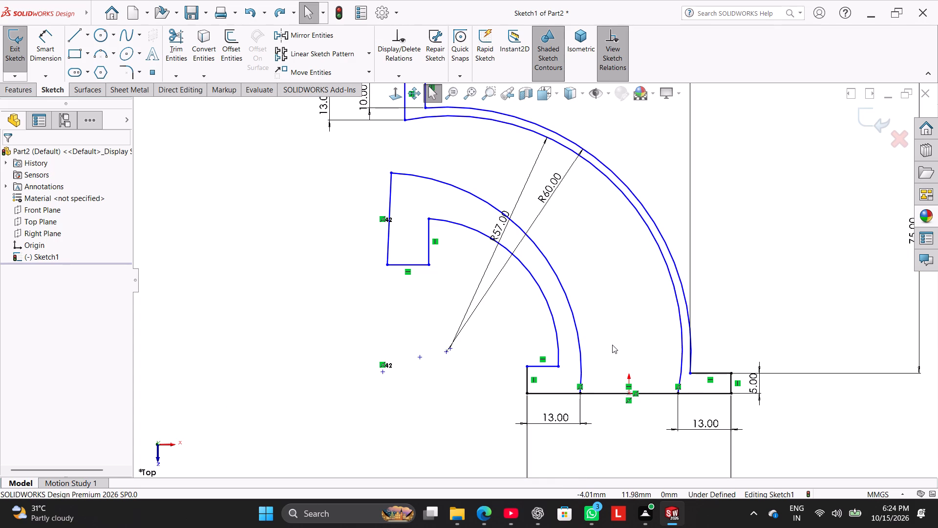
Undo the deletion of the outer flange's 10 mm dimension at the base.
{"action": "key", "text": "ctrl+z"}
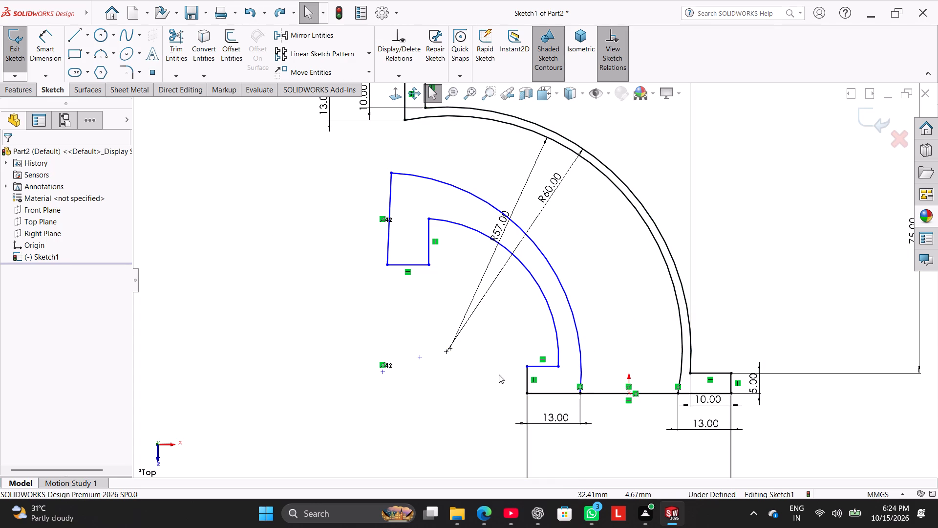
Dimension the length of the inner flange's upper horizontal line at the base as 10 mm.
{"action": "left_click", "coordinate": [48, 51]}
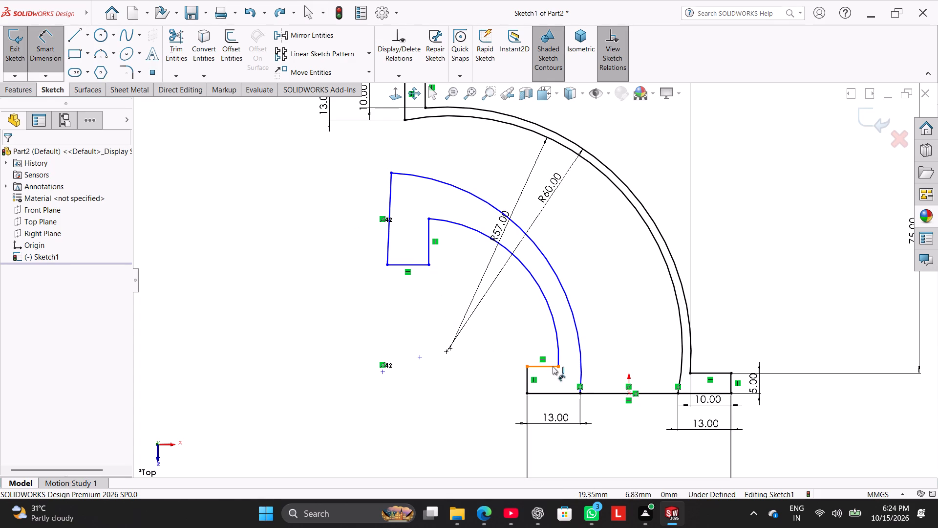
{"action": "left_click", "coordinate": [543, 367]}
{"action": "left_click", "coordinate": [549, 402]}
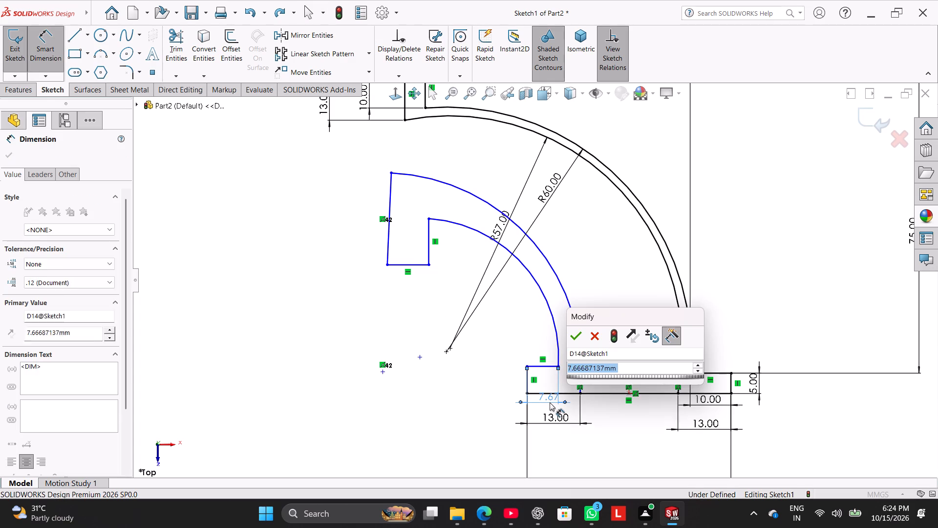
{"action": "type", "text": "10"}
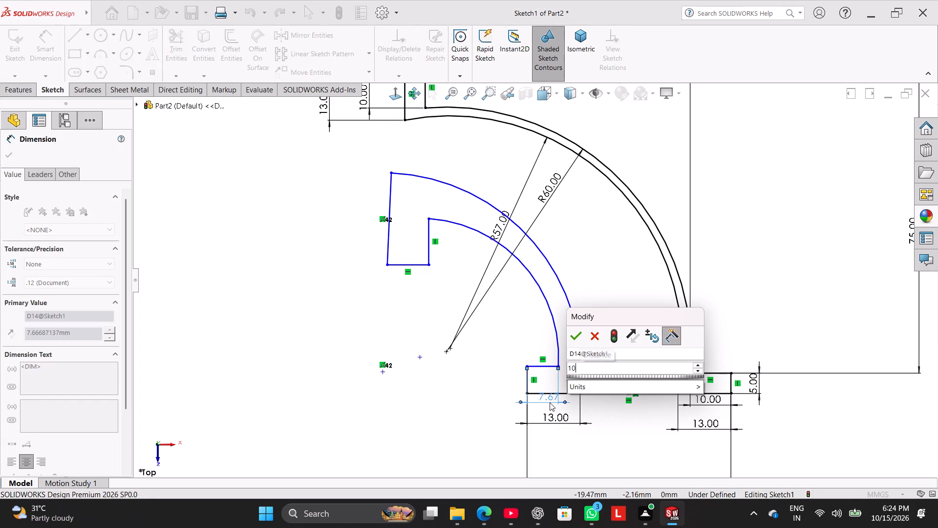
{"action": "key", "text": "Return"}
{"action": "right_click", "coordinate": [443, 426]}
{"action": "left_click", "coordinate": [485, 457]}
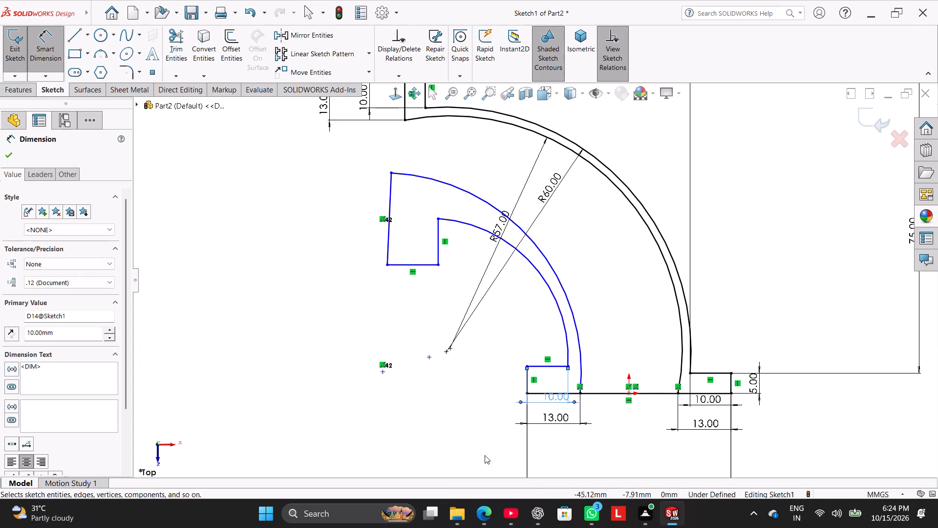
Make the upper horizontal lines of the inner and outer base flanges collinear.
{"action": "left_click", "coordinate": [546, 368], "text": "ctrl"}
{"action": "left_click", "coordinate": [703, 372], "text": "ctrl"}
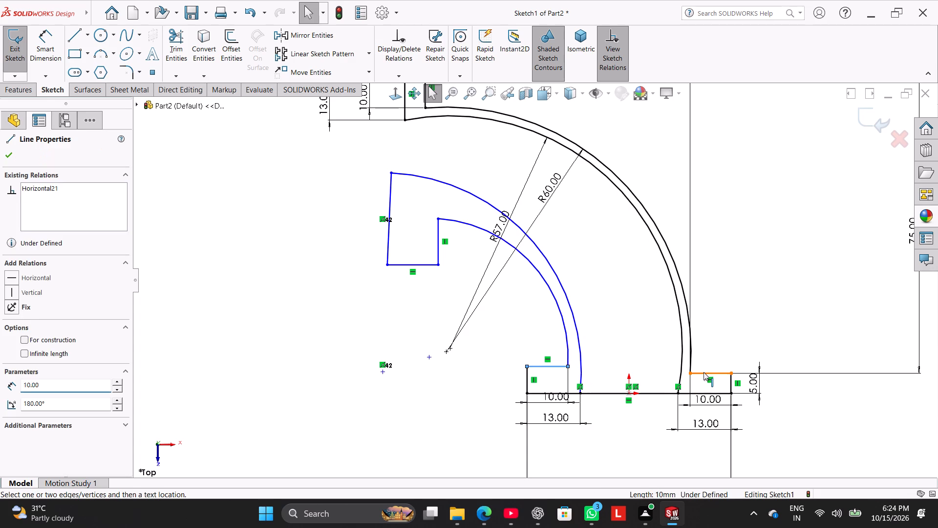
{"action": "left_click", "coordinate": [40, 355]}
{"action": "left_click", "coordinate": [214, 352]}
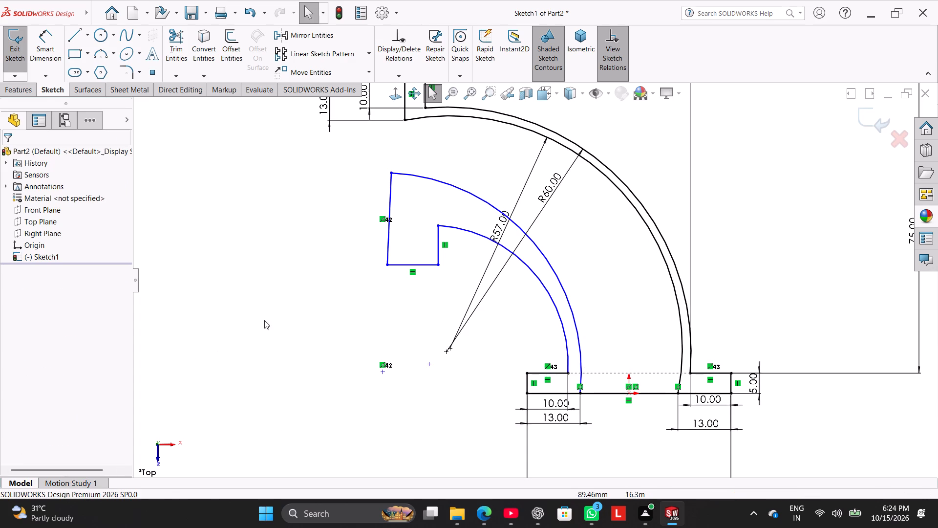
Make the arc-side vertical lines of the outer and inner flanges at the profile's upper end collinear.
{"action": "scroll", "coordinate": [266, 308], "scroll_direction": "up", "scroll_amount": 2}
{"action": "left_click", "coordinate": [458, 140], "text": "ctrl"}
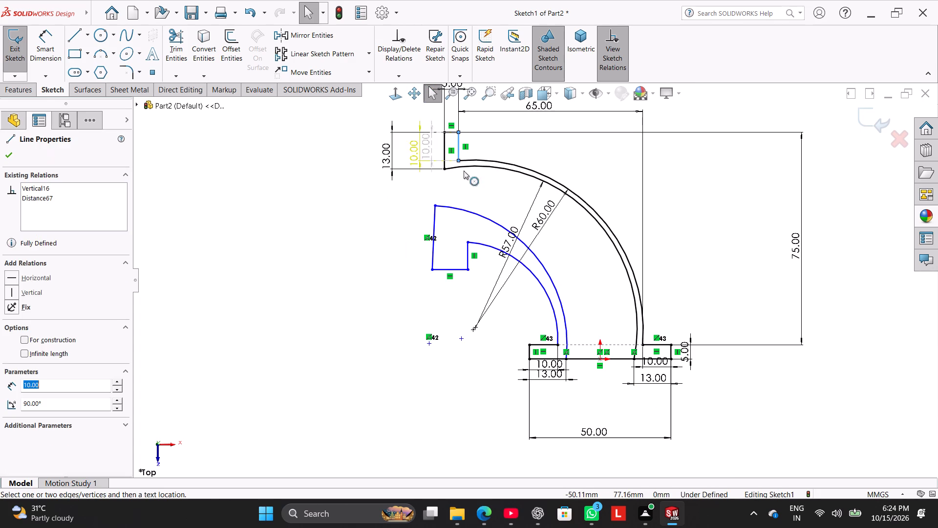
{"action": "left_click", "coordinate": [469, 253], "text": "ctrl"}
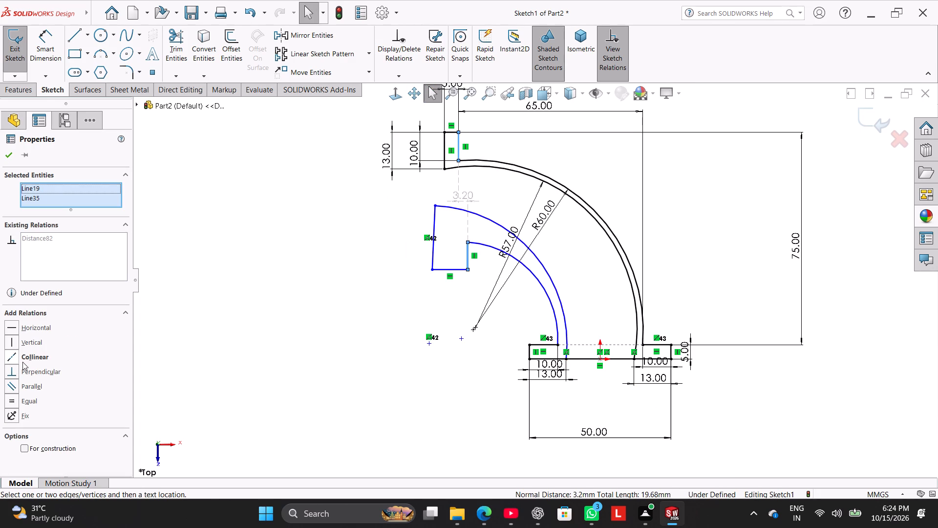
{"action": "left_click", "coordinate": [27, 359]}
{"action": "left_click", "coordinate": [258, 276]}
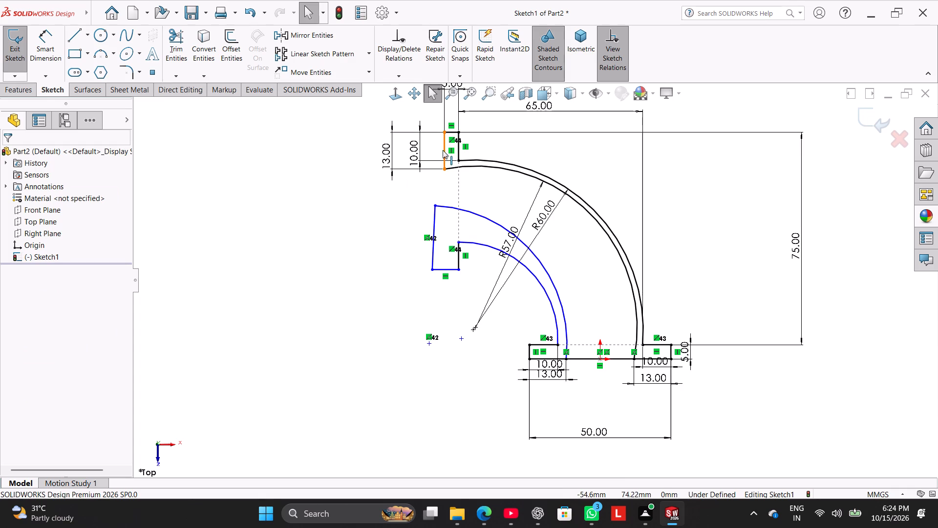
Make the end-face lines of the outer and inner flanges at the profile's upper end collinear.
{"action": "left_click", "coordinate": [446, 154], "text": "ctrl"}
{"action": "left_click", "coordinate": [435, 222], "text": "ctrl"}
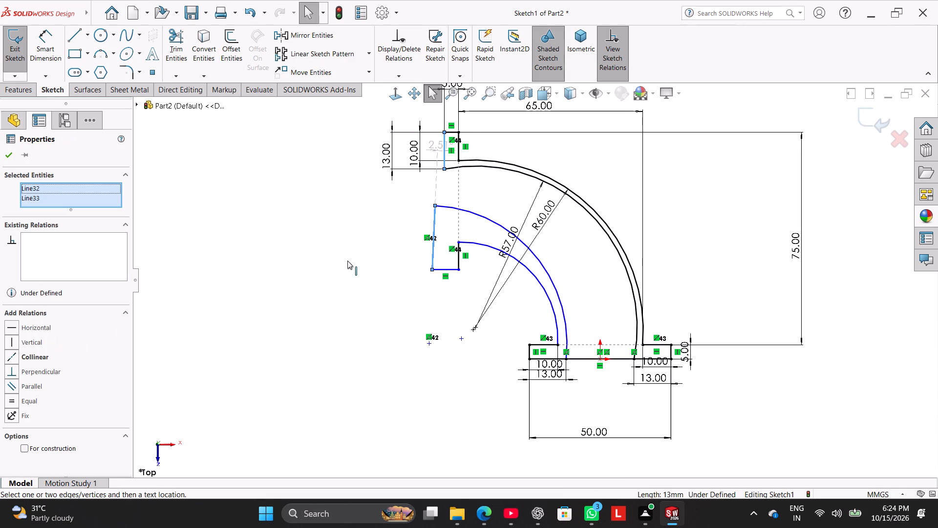
{"action": "left_click", "coordinate": [39, 359]}
{"action": "left_click", "coordinate": [197, 310]}
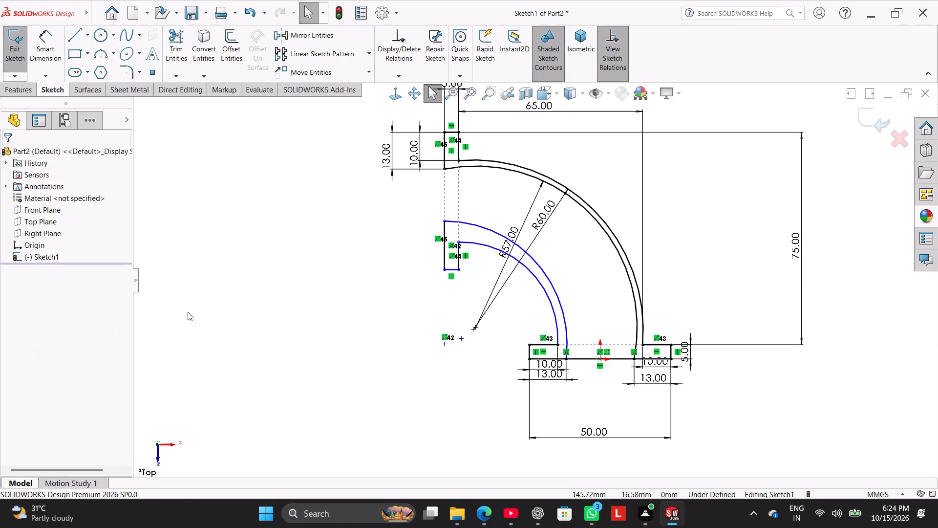
Dimension the distance between the outer and inner flanges' far horizontal edges at the upper end as 50 mm.
{"action": "left_click", "coordinate": [46, 39]}
{"action": "left_click", "coordinate": [454, 272]}
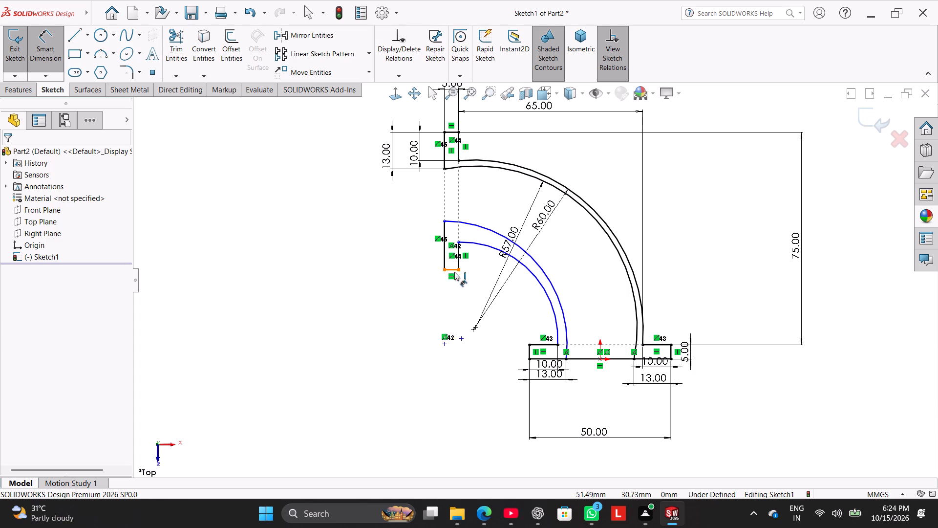
{"action": "left_click", "coordinate": [449, 134]}
{"action": "left_click", "coordinate": [401, 196]}
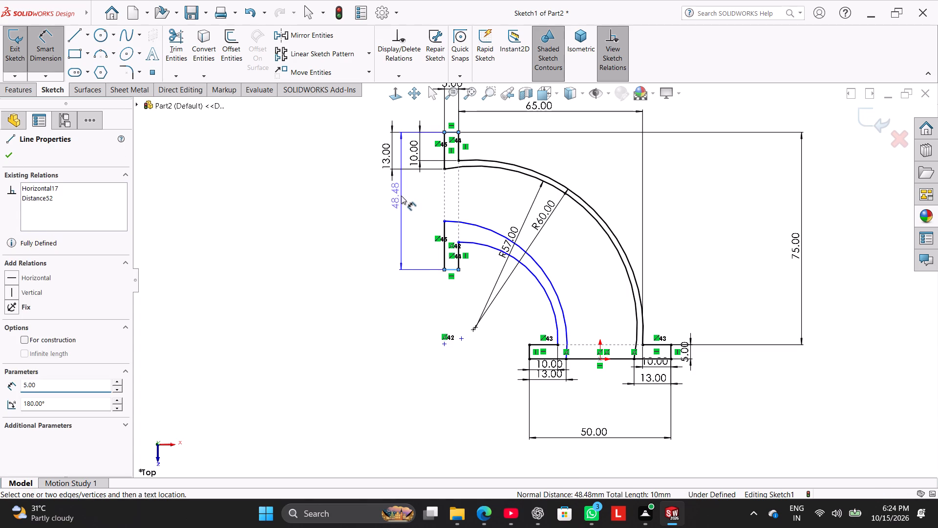
{"action": "type", "text": "50"}
{"action": "key", "text": "Return"}
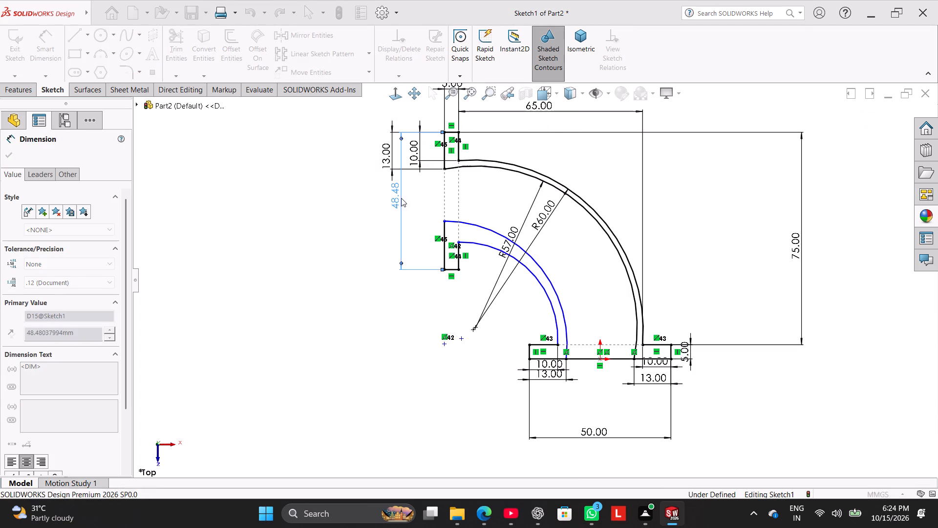
{"action": "right_click", "coordinate": [340, 248]}
{"action": "left_click", "coordinate": [371, 286]}
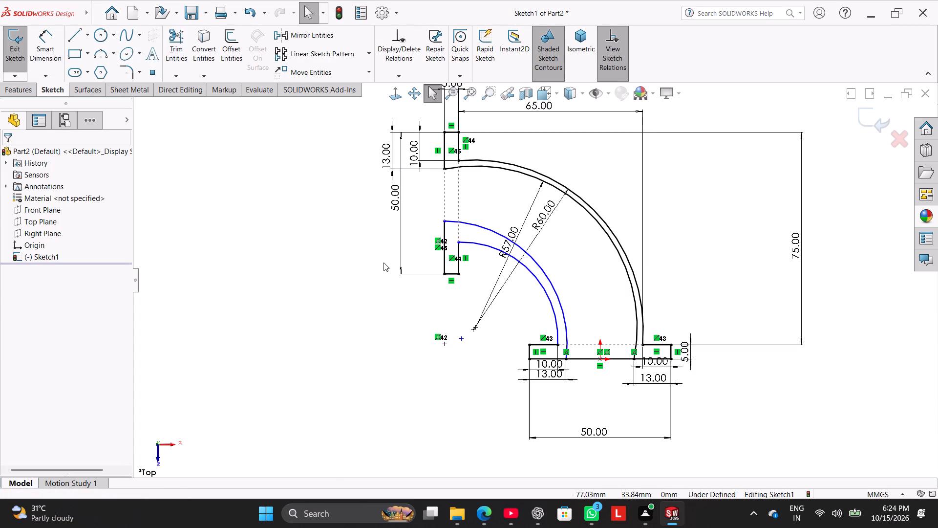
Dimension the upper-end inner flange's end-face line as 13 mm.
{"action": "left_click", "coordinate": [39, 40]}
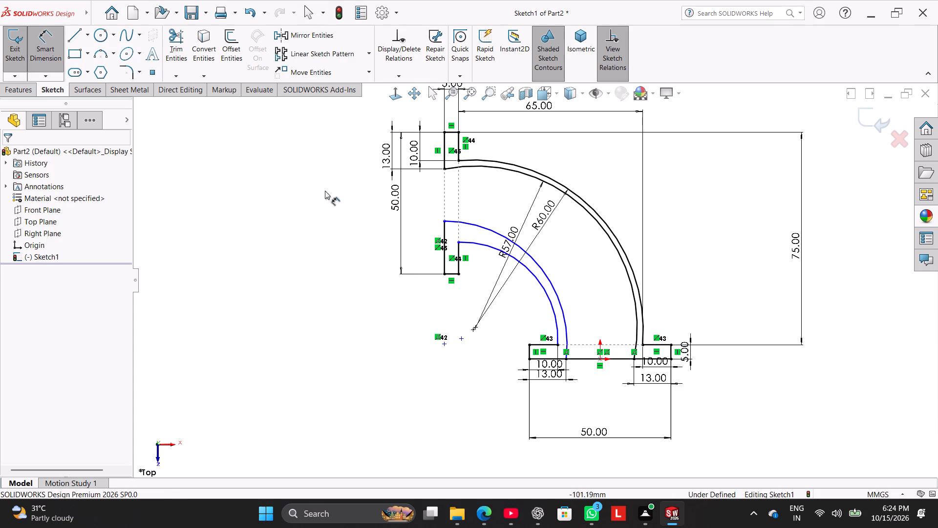
{"action": "left_click", "coordinate": [445, 251]}
{"action": "left_click", "coordinate": [421, 246]}
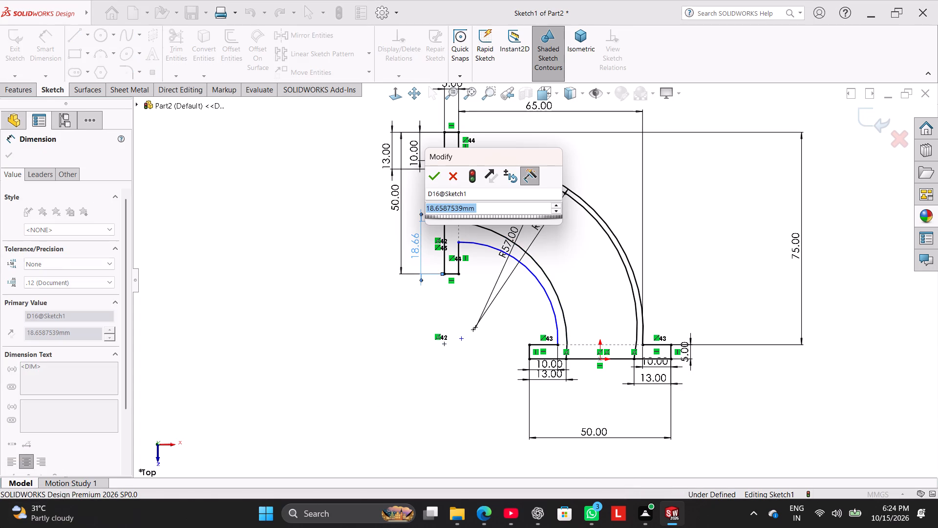
{"action": "type", "text": "13"}
{"action": "key", "text": "Return"}
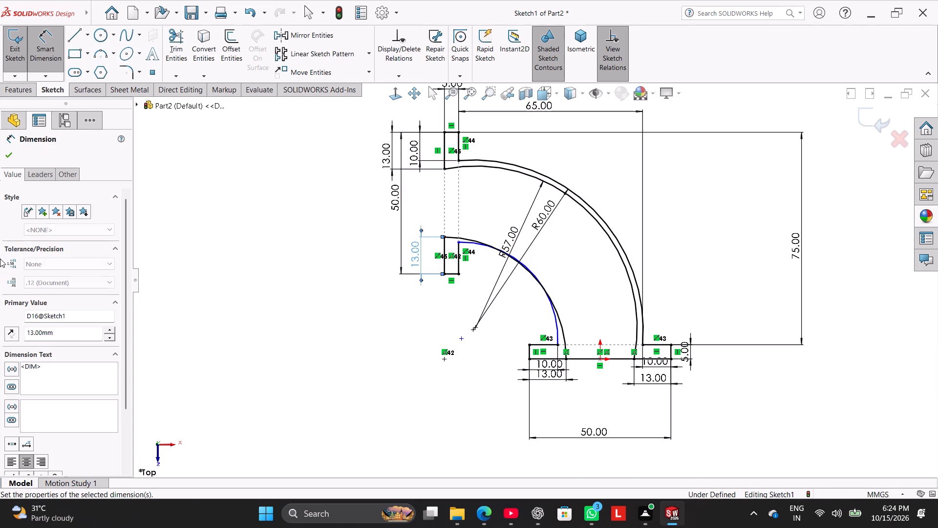
Dimension the upper-end inner flange's short arc-side vertical line as 10 mm.
{"action": "left_click", "coordinate": [460, 260]}
{"action": "left_click", "coordinate": [435, 259]}
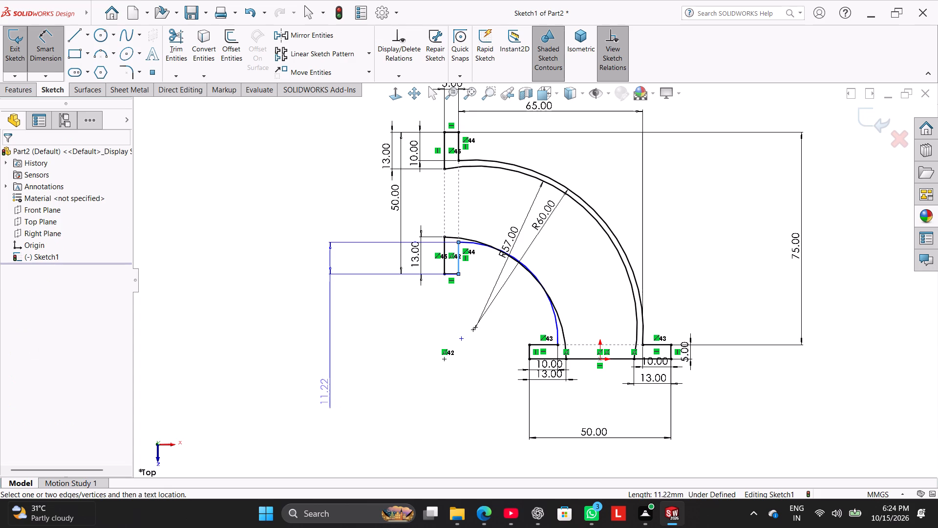
{"action": "type", "text": "10"}
{"action": "key", "text": "Return"}
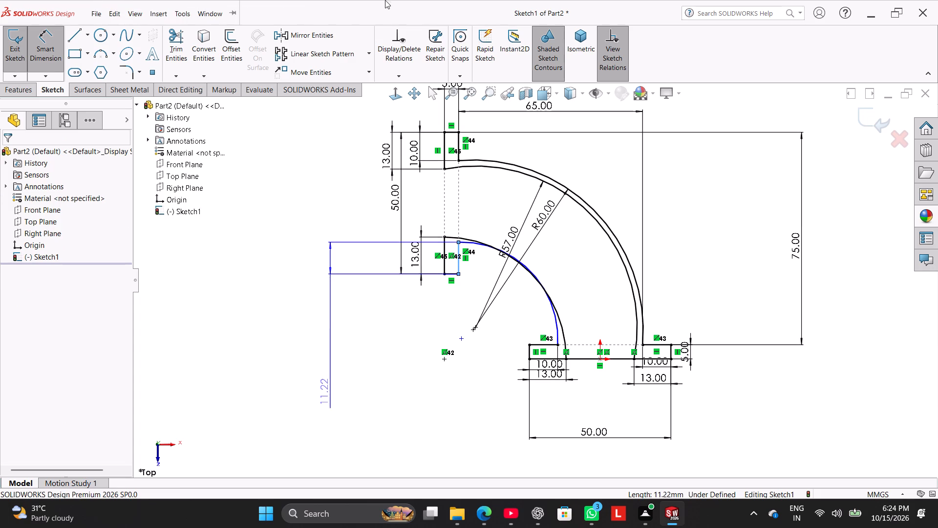
{"action": "double_click", "coordinate": [390, 297]}
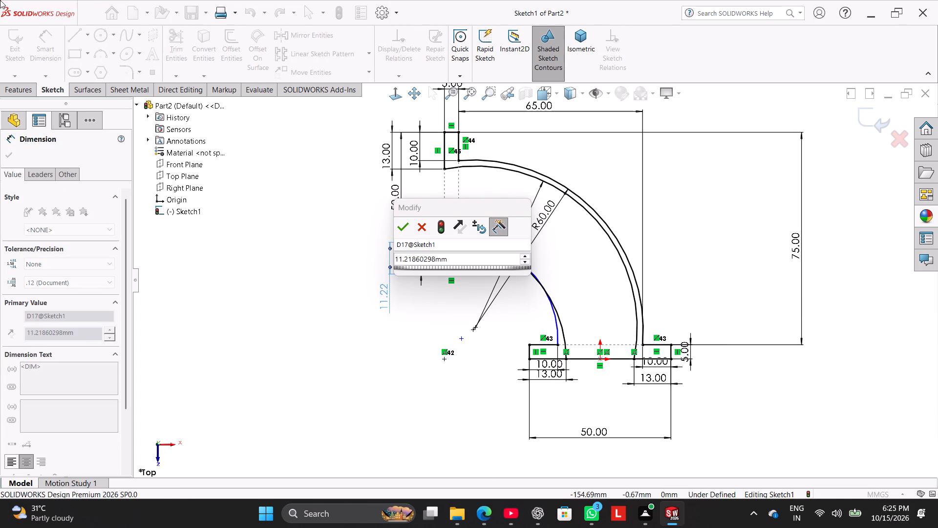
{"action": "left_click", "coordinate": [452, 260]}
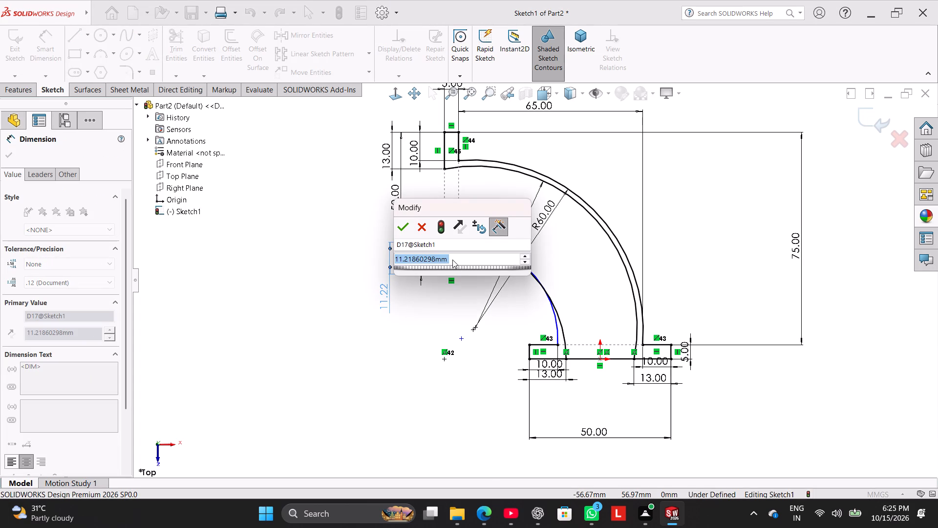
{"action": "type", "text": "10"}
{"action": "key", "text": "Return"}
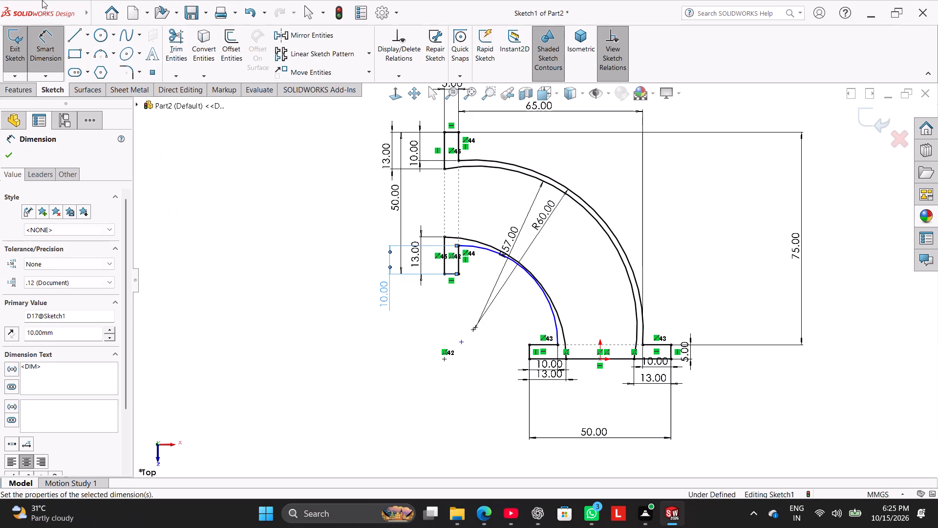
Dimension the radius of the inner wall's inner arc, between the two short arc-side flange lines, as 30 mm.
{"action": "right_click", "coordinate": [293, 347]}
{"action": "left_click", "coordinate": [349, 381]}
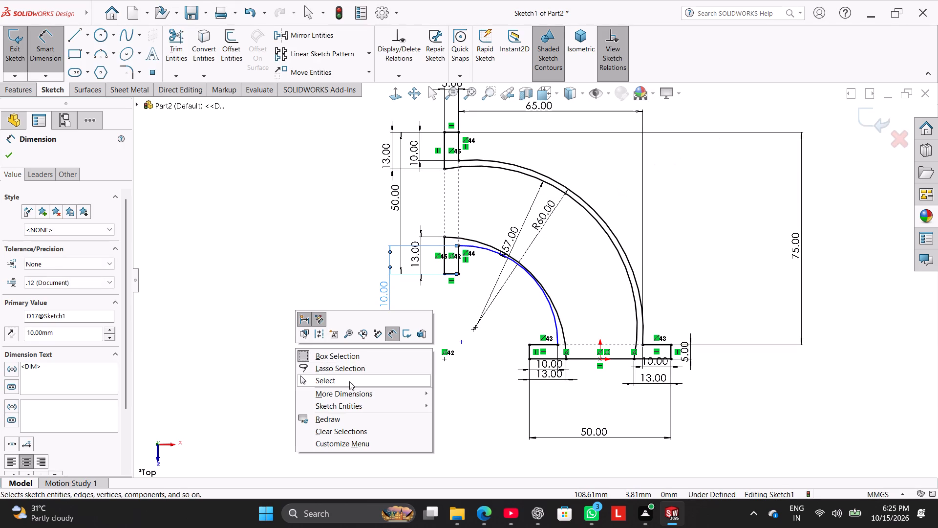
{"action": "scroll", "coordinate": [527, 247], "scroll_direction": "down", "scroll_amount": 4}
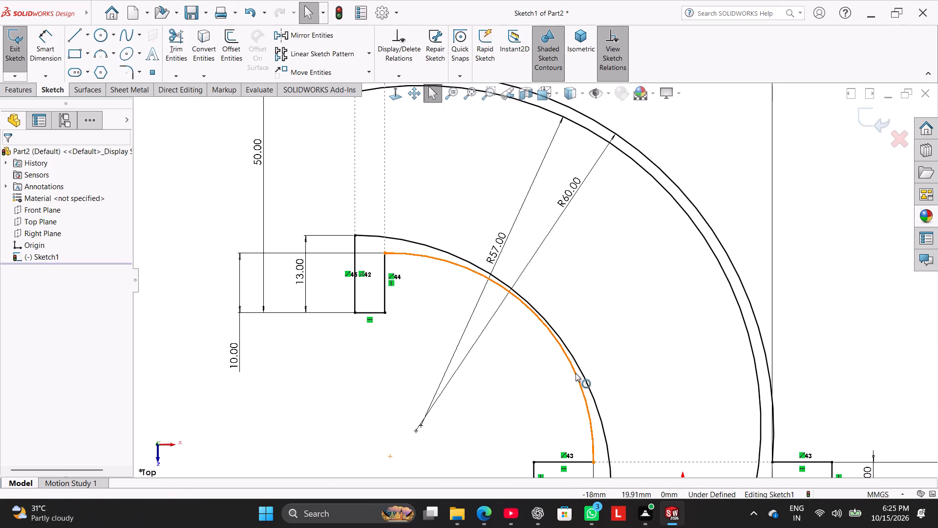
{"action": "left_click_drag", "start_coordinate": [575, 373], "coordinate": [569, 381]}
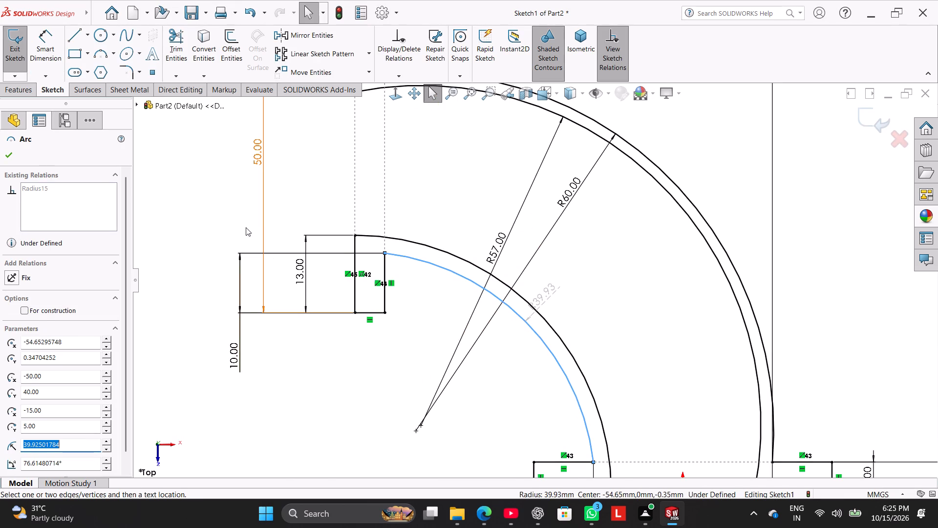
{"action": "scroll", "coordinate": [246, 227], "scroll_direction": "up", "scroll_amount": 2}
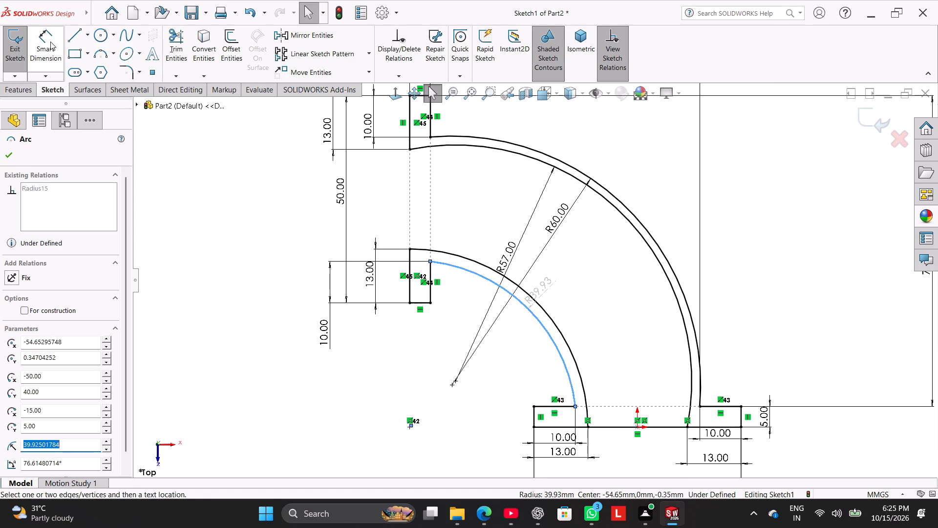
{"action": "left_click", "coordinate": [50, 42]}
{"action": "left_click", "coordinate": [531, 297]}
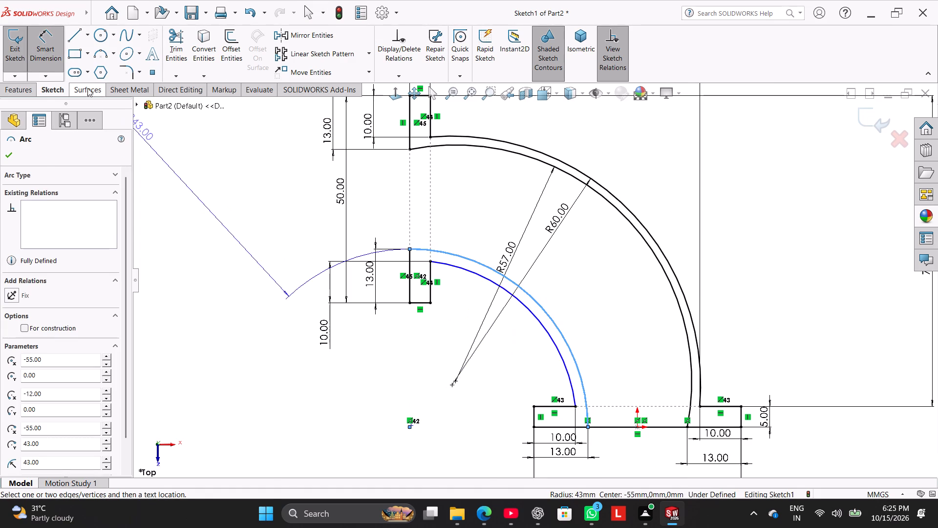
{"action": "left_click", "coordinate": [60, 59]}
{"action": "left_click", "coordinate": [45, 50]}
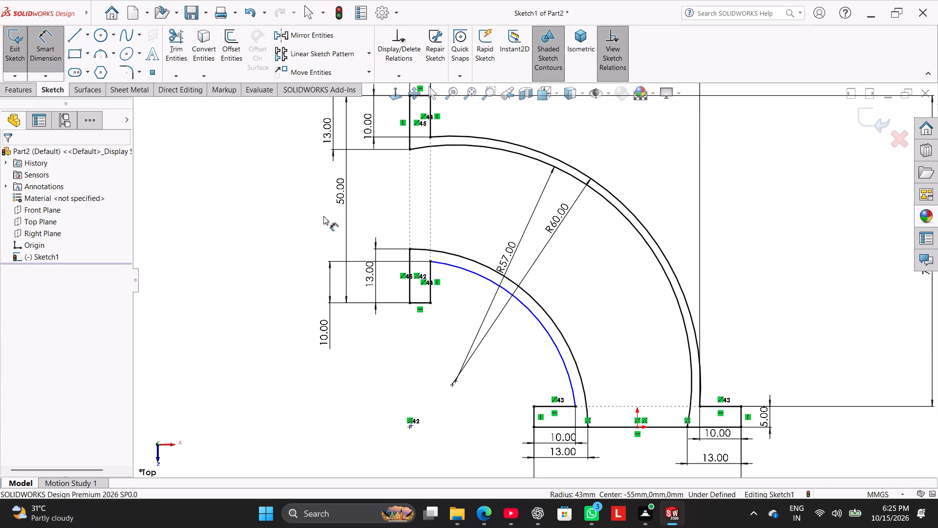
{"action": "left_click", "coordinate": [538, 319]}
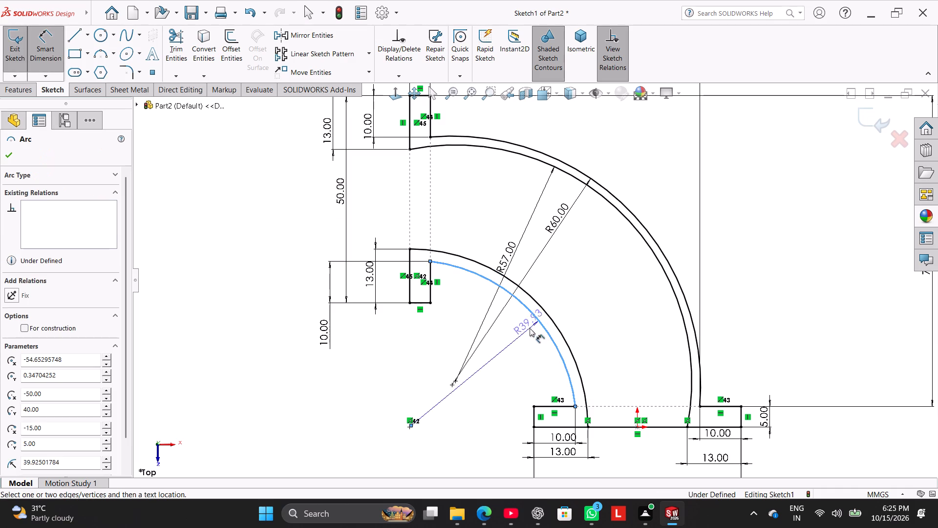
{"action": "left_click", "coordinate": [482, 361]}
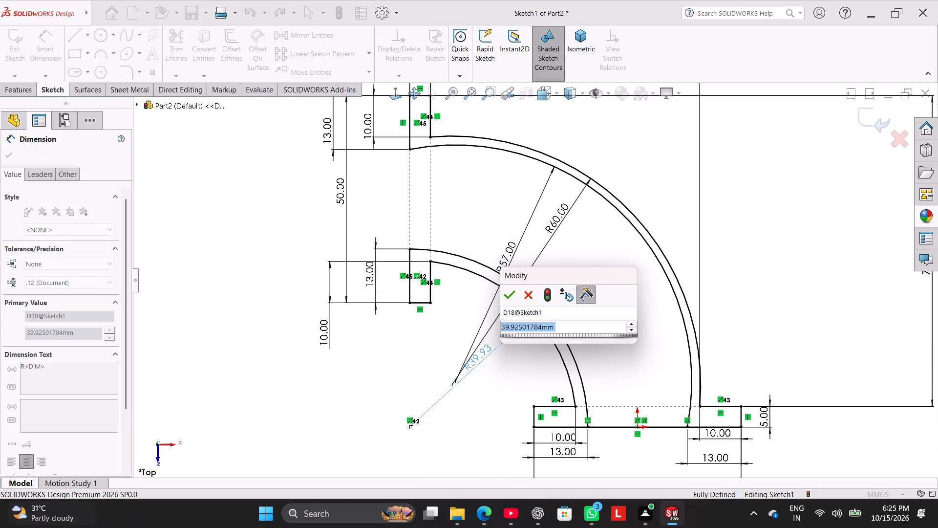
{"action": "type", "text": "30"}
{"action": "key", "text": "Return"}
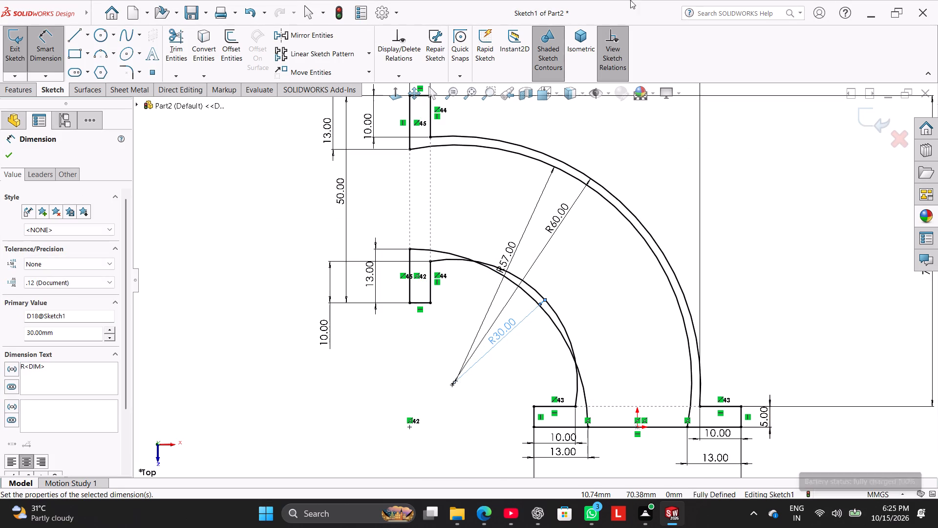
{"action": "right_click", "coordinate": [415, 375]}
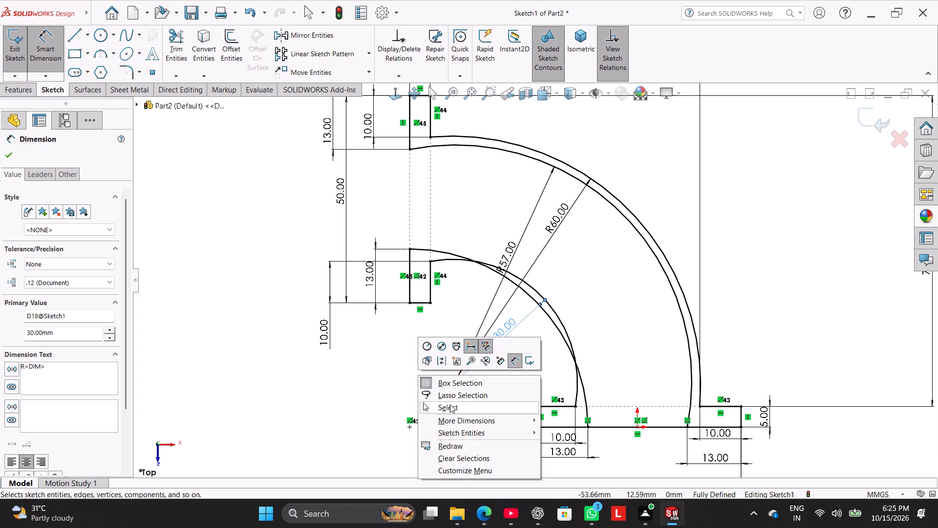
{"action": "left_click", "coordinate": [451, 404]}
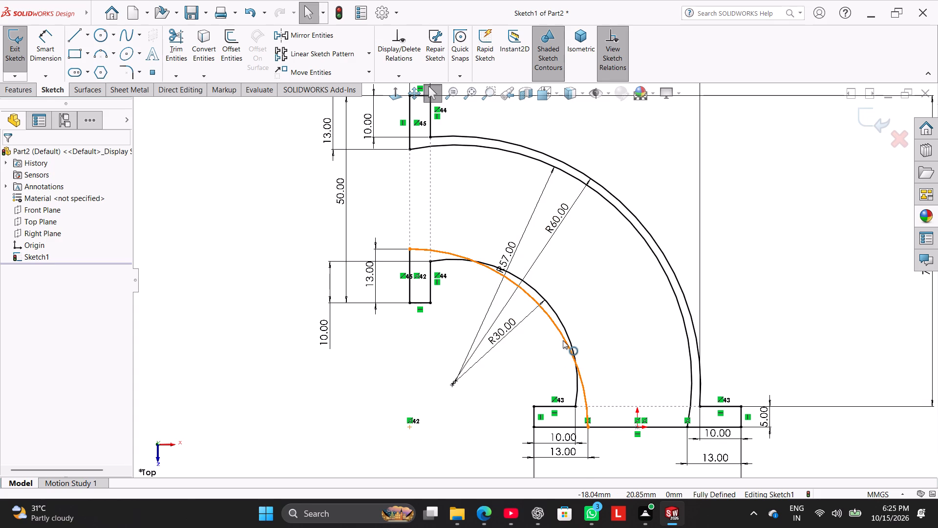
Delete the coincident relation at the lower endpoint of the inner wall's outer arc.
{"action": "left_click_drag", "start_coordinate": [563, 340], "coordinate": [592, 320]}
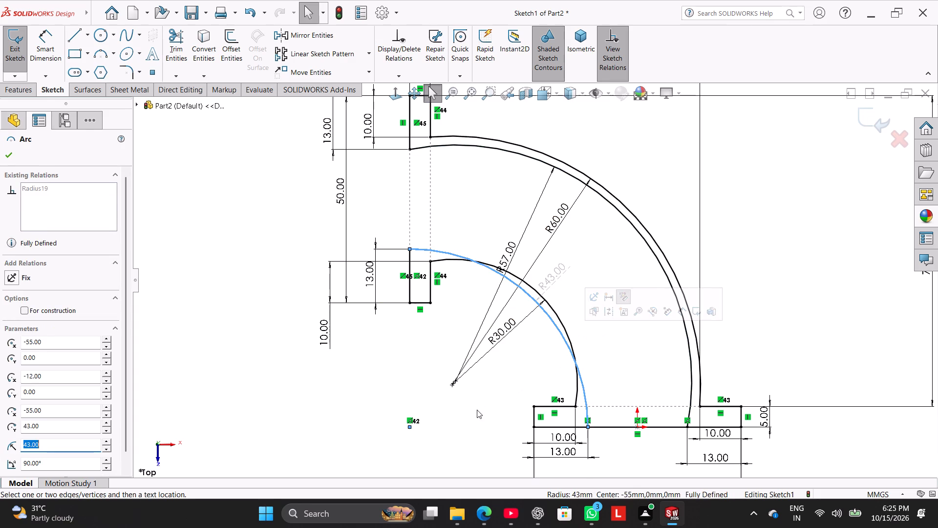
{"action": "left_click", "coordinate": [477, 410]}
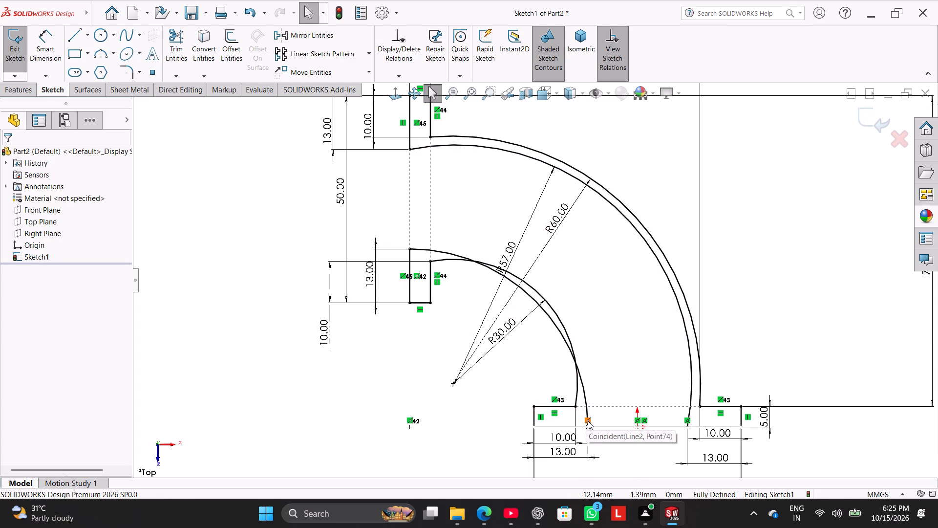
{"action": "right_click", "coordinate": [589, 421]}
{"action": "left_click", "coordinate": [630, 494]}
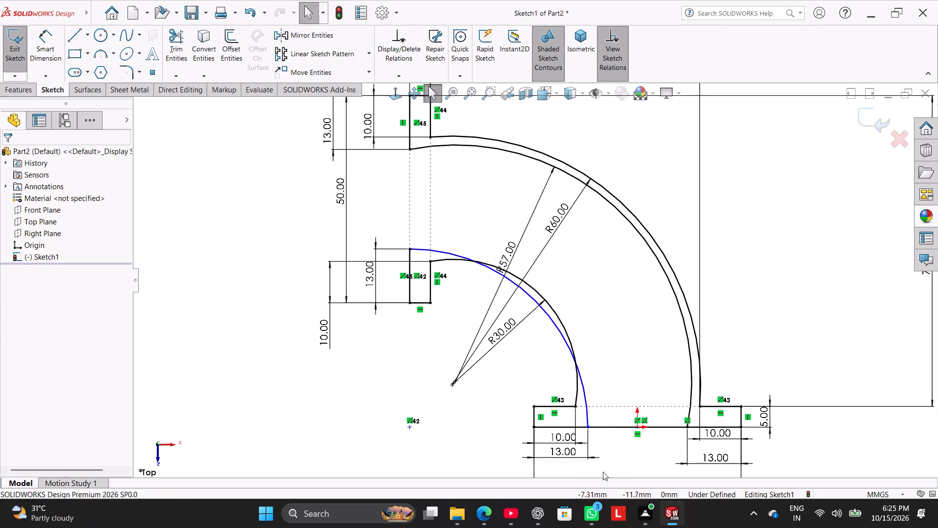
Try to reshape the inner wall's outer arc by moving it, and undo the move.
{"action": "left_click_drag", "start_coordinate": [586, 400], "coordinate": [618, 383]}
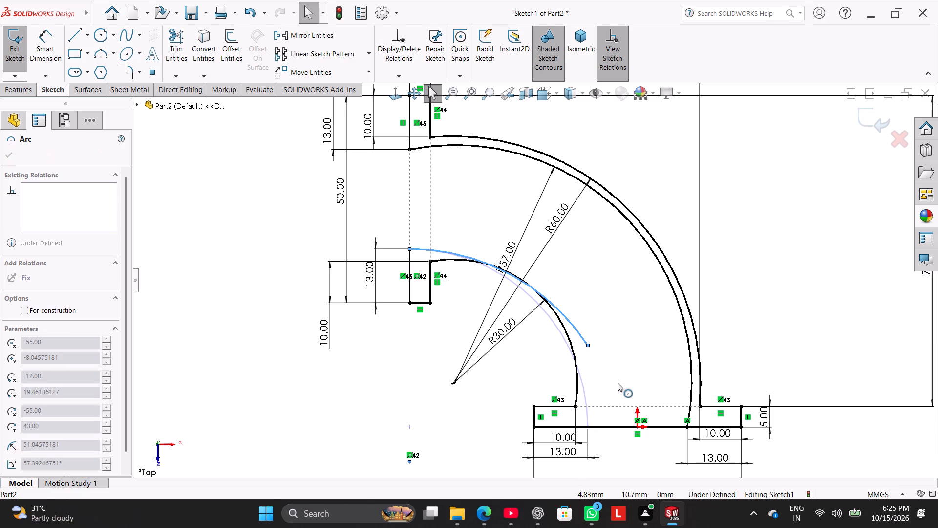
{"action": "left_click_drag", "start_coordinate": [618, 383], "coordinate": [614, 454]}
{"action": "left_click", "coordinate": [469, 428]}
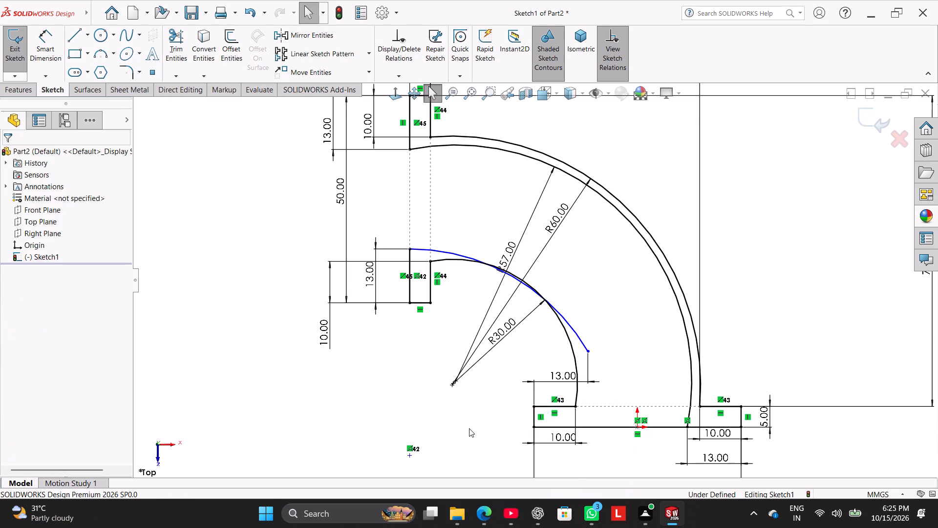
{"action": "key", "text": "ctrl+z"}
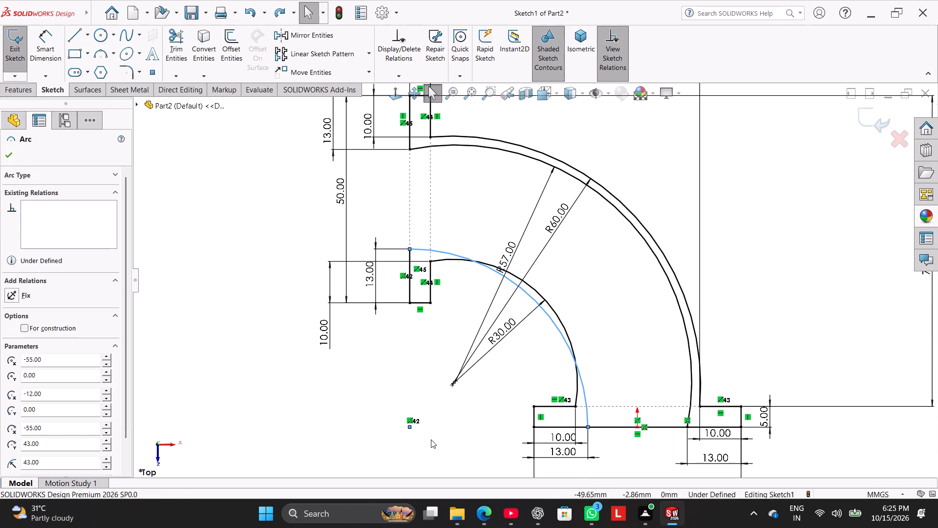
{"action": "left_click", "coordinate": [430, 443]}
Delete the coincident relation tying the inner wall's outer arc centre to the upper-end inner flange's end-face line.
{"action": "right_click", "coordinate": [412, 417]}
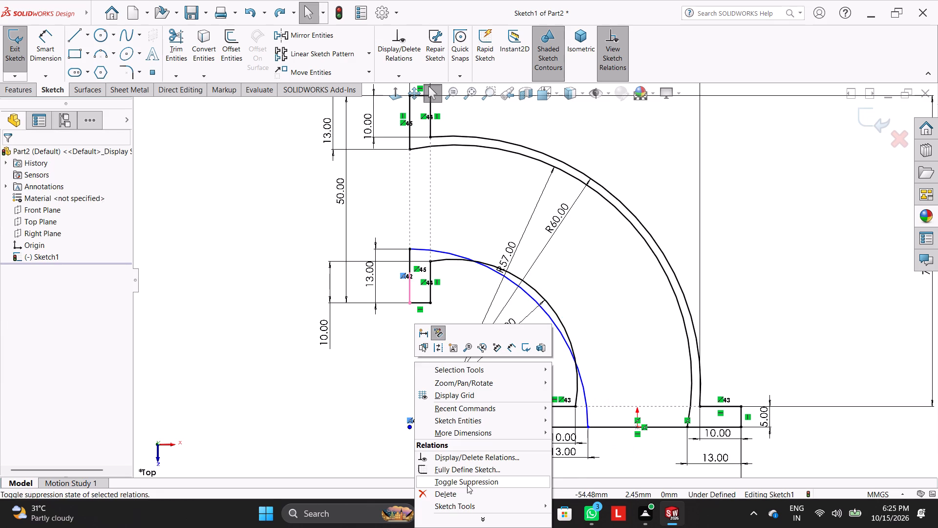
{"action": "left_click", "coordinate": [468, 488]}
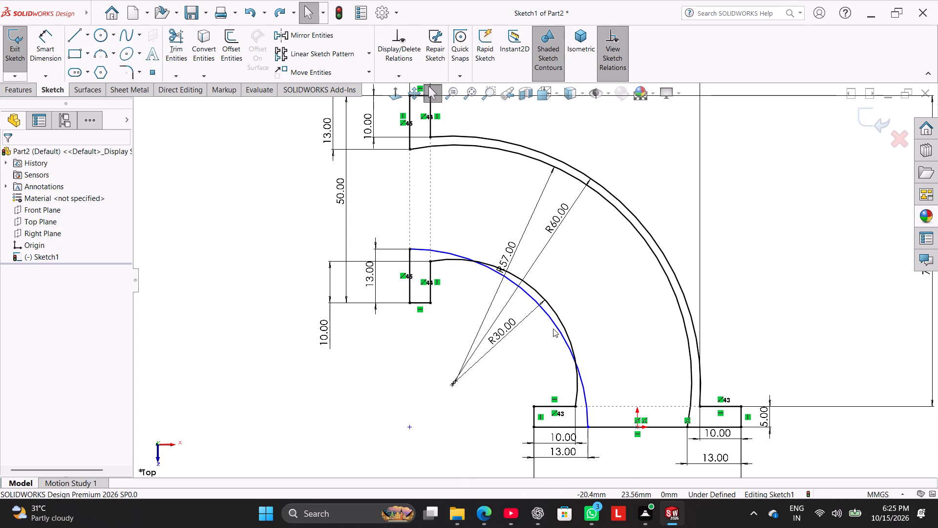
Bulge the inner wall's outer arc outward to a radius of about 34.28 mm and add its radius dimension.
{"action": "left_click_drag", "start_coordinate": [555, 325], "coordinate": [577, 316]}
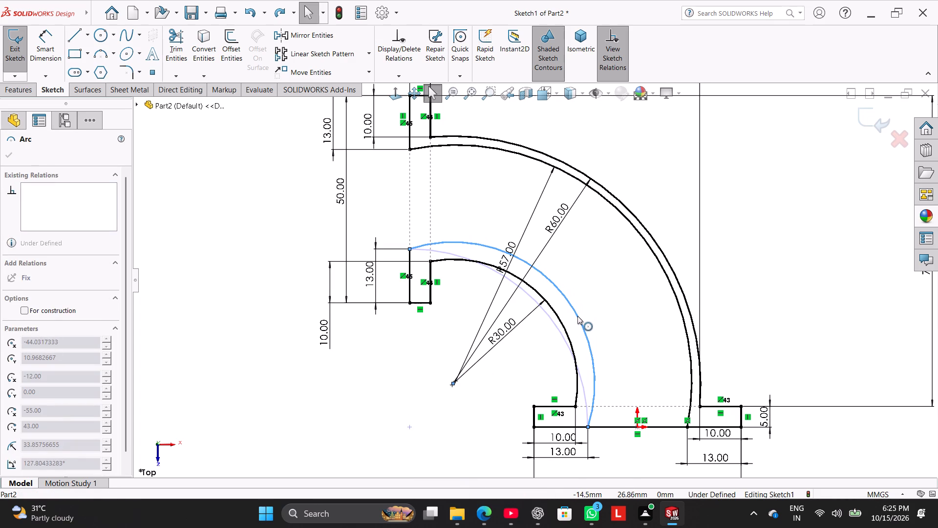
{"action": "left_click_drag", "start_coordinate": [577, 316], "coordinate": [577, 316]}
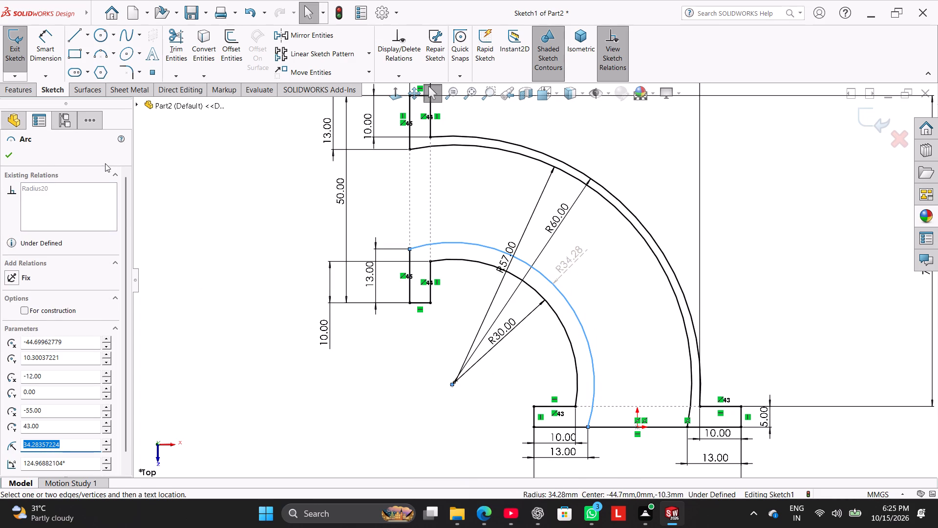
{"action": "right_click", "coordinate": [576, 257]}
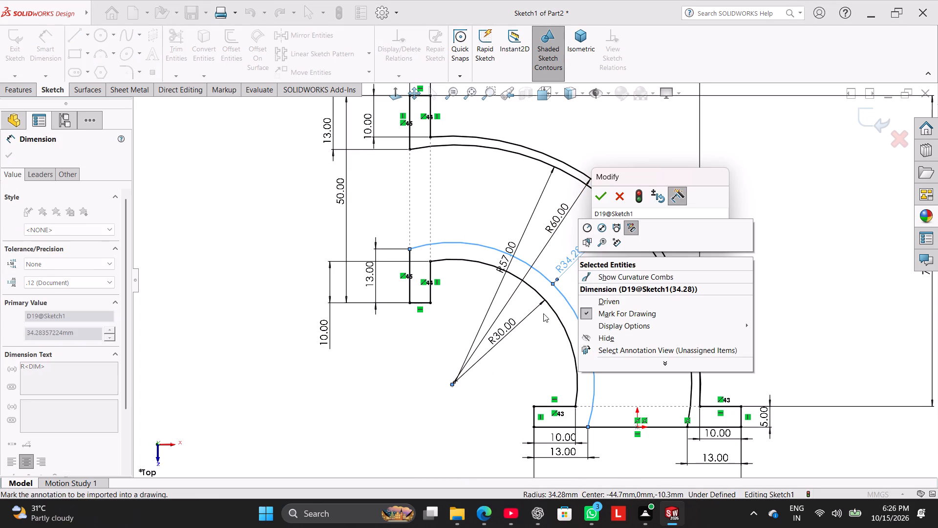
{"action": "left_click", "coordinate": [619, 203]}
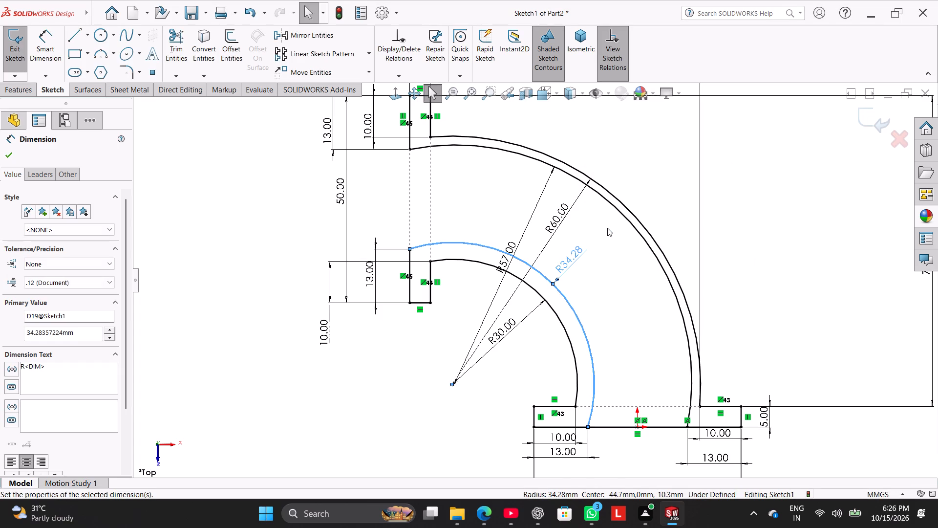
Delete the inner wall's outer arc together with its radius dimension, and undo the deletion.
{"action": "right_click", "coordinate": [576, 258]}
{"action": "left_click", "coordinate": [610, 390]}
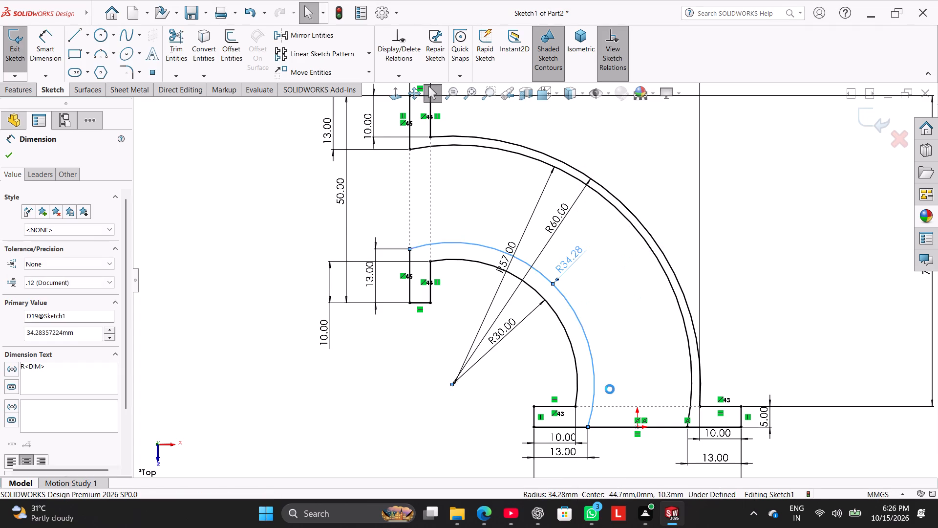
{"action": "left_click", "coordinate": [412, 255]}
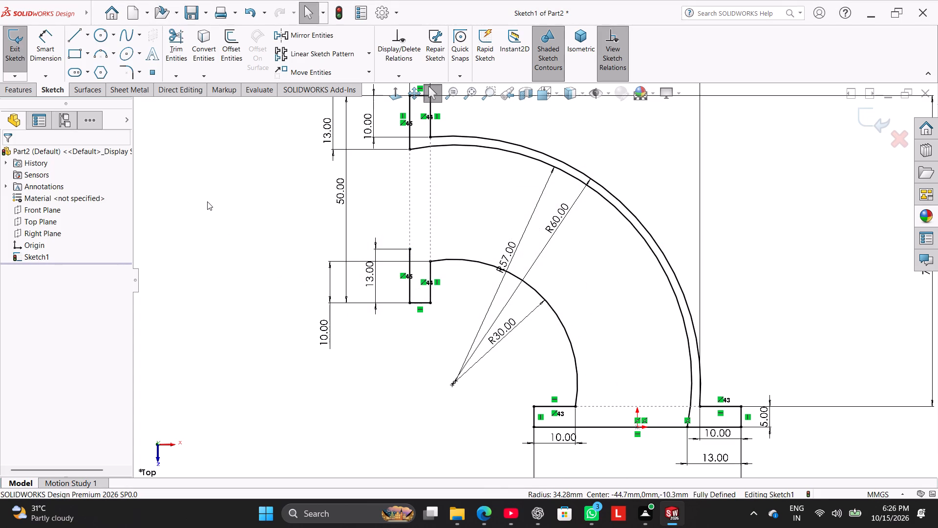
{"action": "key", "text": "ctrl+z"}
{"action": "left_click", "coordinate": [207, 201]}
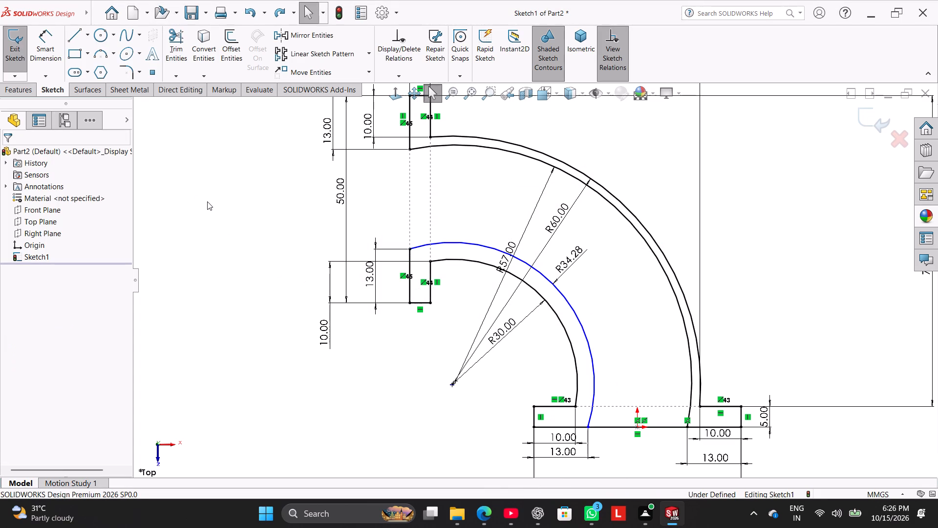
Move the outer arc's radius dimension text inside the arcs, just below the R30 dimension.
{"action": "left_click_drag", "start_coordinate": [571, 257], "coordinate": [422, 366]}
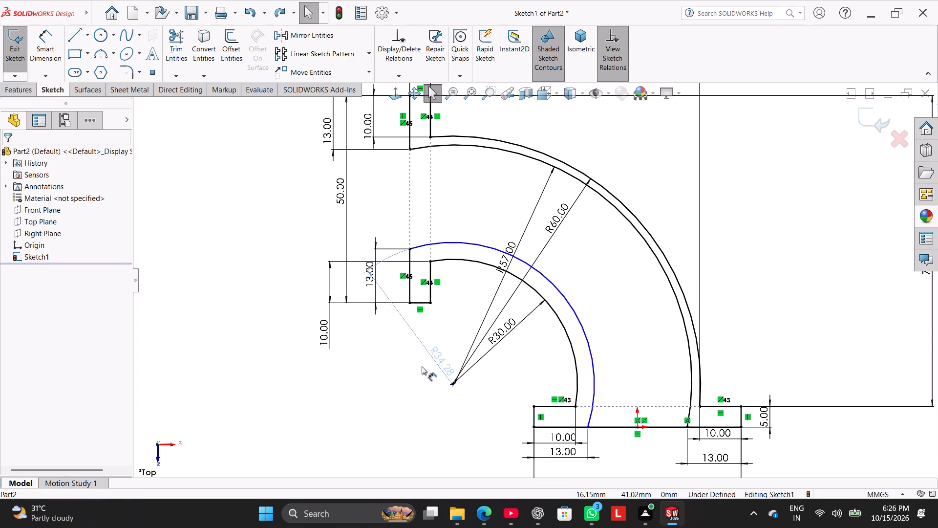
{"action": "left_click_drag", "start_coordinate": [422, 366], "coordinate": [435, 390]}
{"action": "left_click", "coordinate": [439, 373]}
{"action": "right_click", "coordinate": [385, 362]}
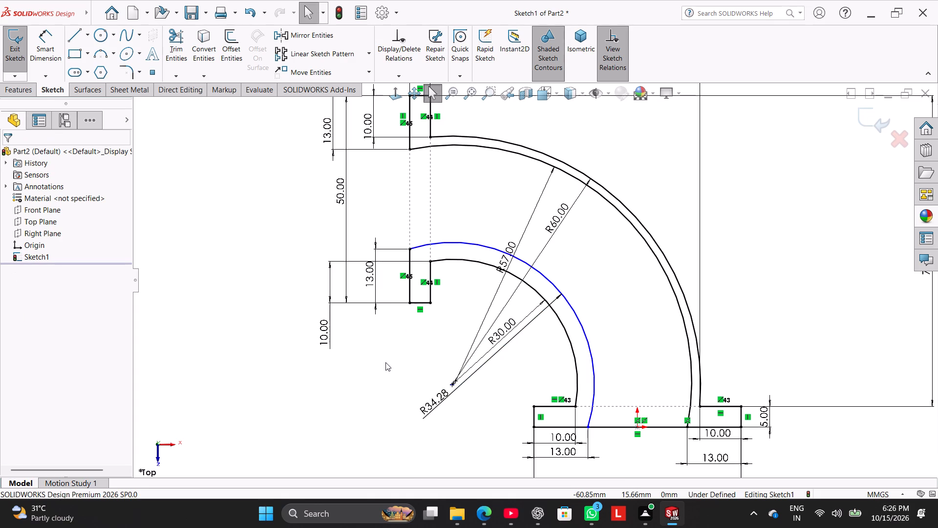
{"action": "left_click", "coordinate": [370, 379]}
{"action": "left_click_drag", "start_coordinate": [439, 394], "coordinate": [489, 384]}
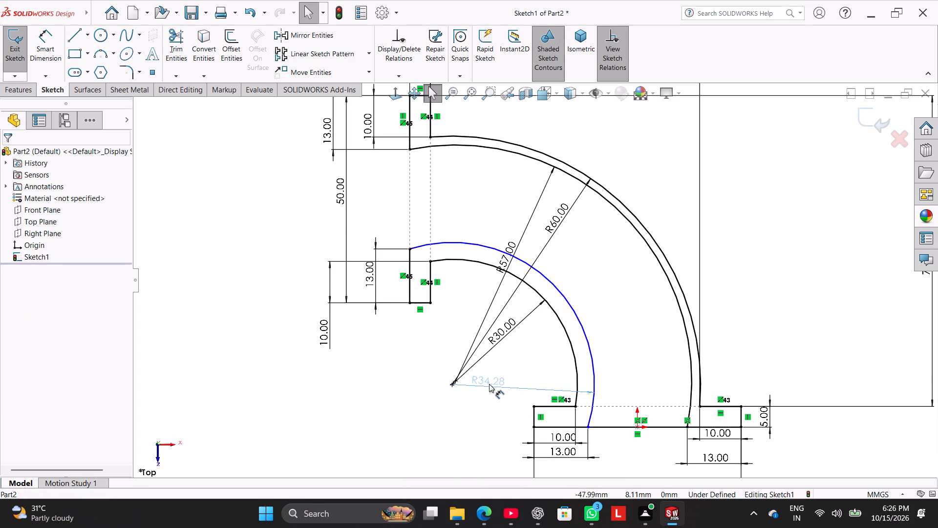
{"action": "left_click_drag", "start_coordinate": [489, 384], "coordinate": [515, 359]}
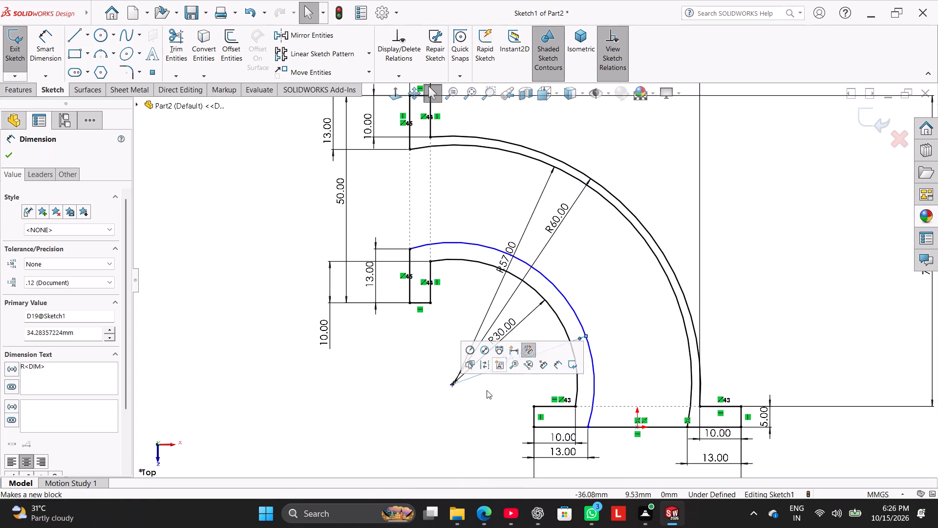
{"action": "left_click", "coordinate": [482, 396]}
{"action": "left_click", "coordinate": [496, 394]}
Set the radius of the inner wall's outer arc to 33 mm.
{"action": "double_click", "coordinate": [506, 364]}
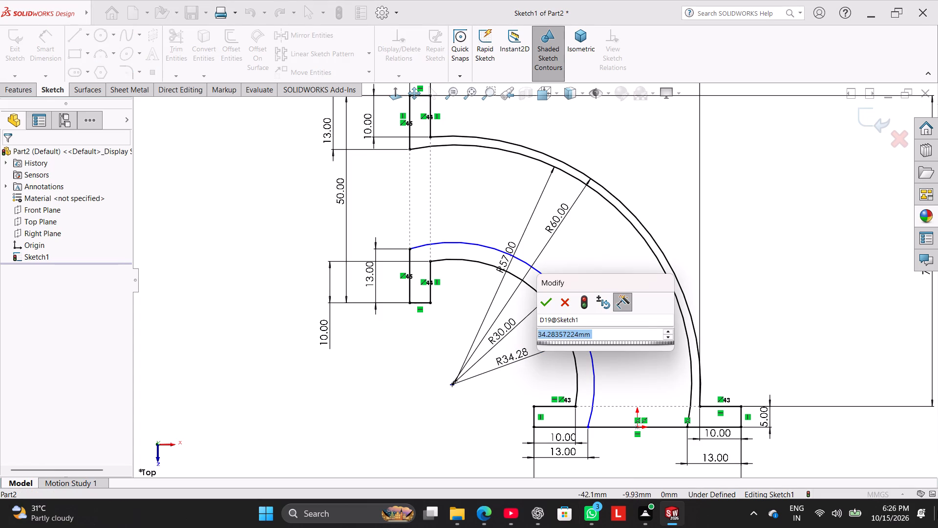
{"action": "type", "text": "33"}
{"action": "key", "text": "Return"}
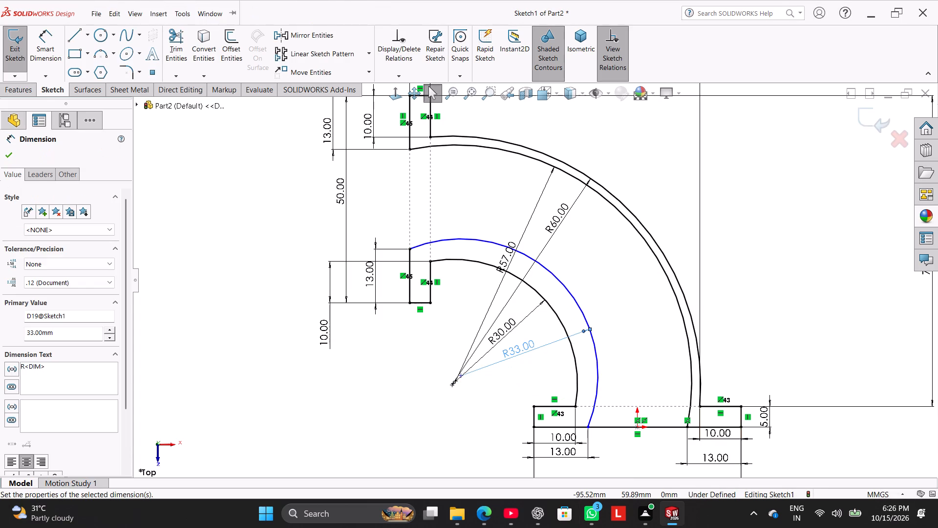
{"action": "right_click", "coordinate": [338, 390]}
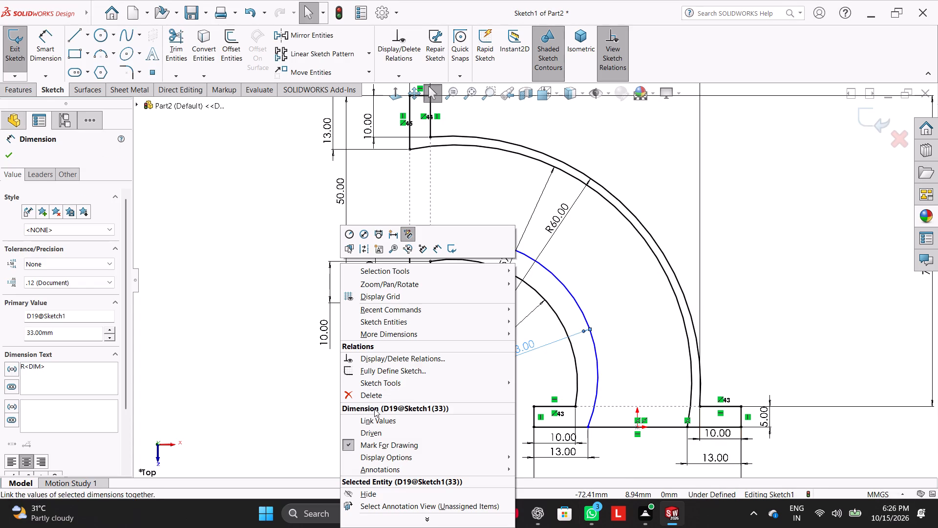
{"action": "left_click", "coordinate": [199, 202]}
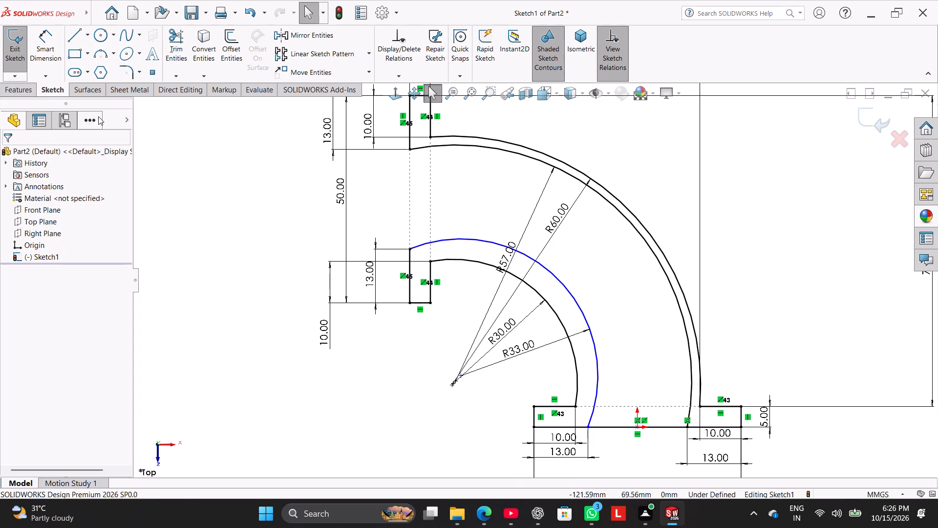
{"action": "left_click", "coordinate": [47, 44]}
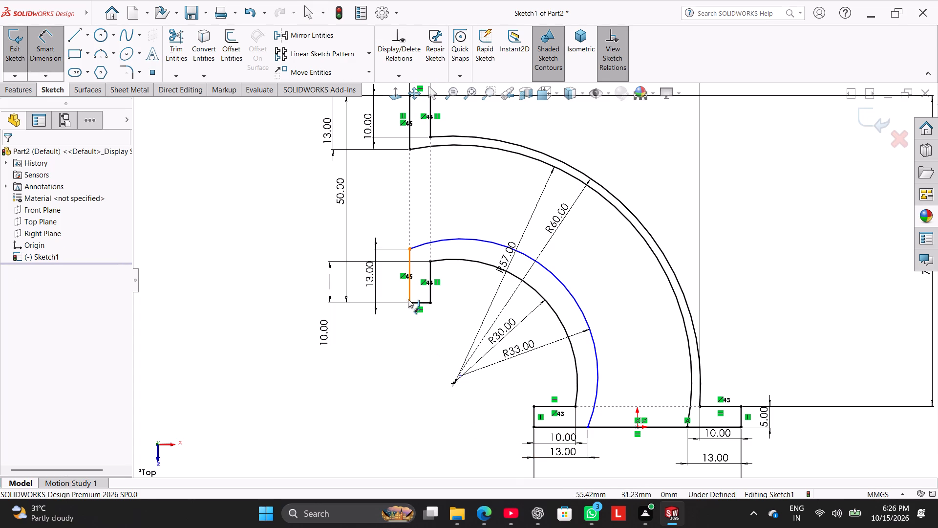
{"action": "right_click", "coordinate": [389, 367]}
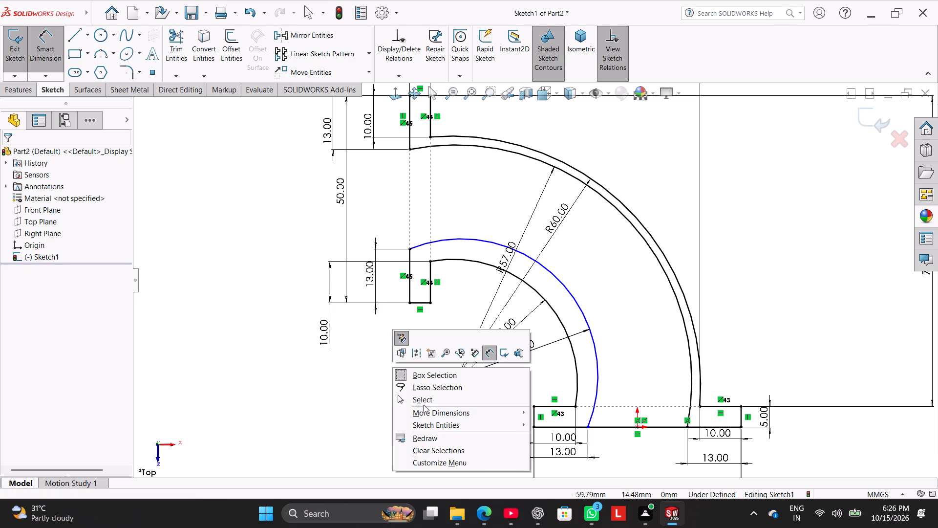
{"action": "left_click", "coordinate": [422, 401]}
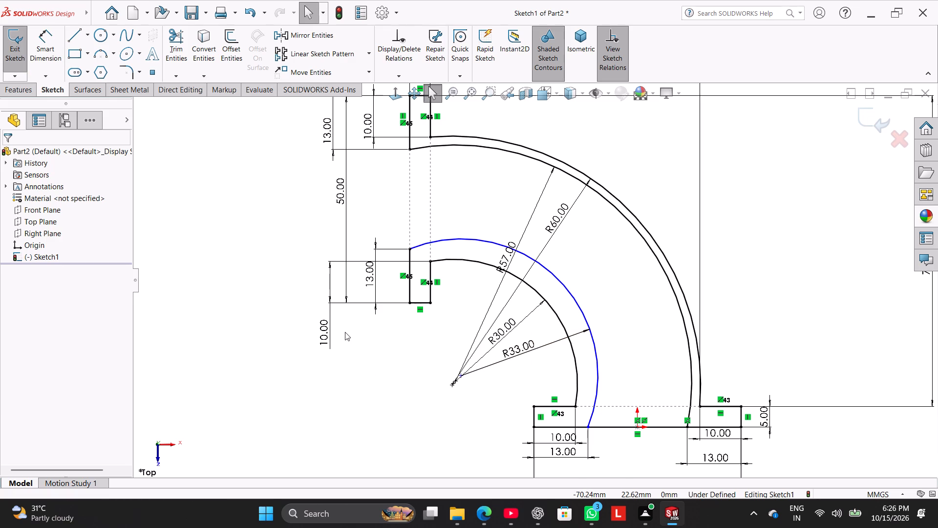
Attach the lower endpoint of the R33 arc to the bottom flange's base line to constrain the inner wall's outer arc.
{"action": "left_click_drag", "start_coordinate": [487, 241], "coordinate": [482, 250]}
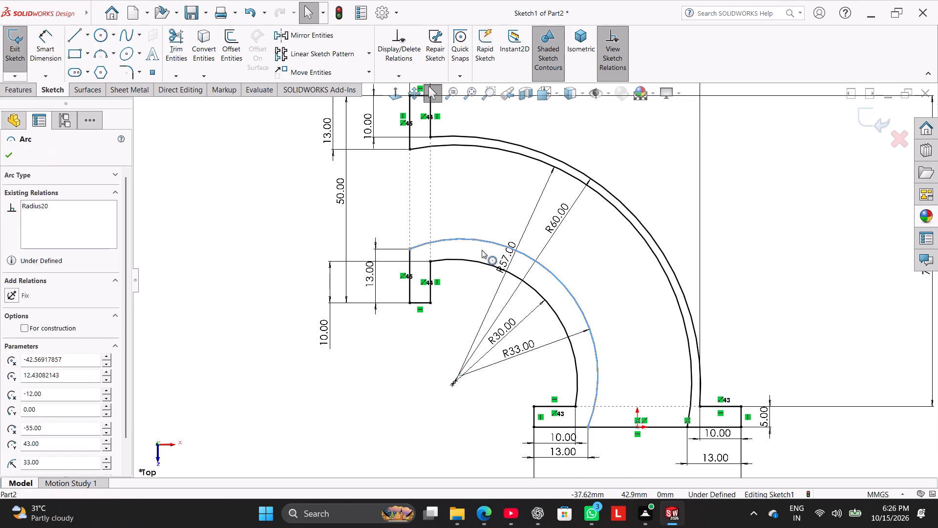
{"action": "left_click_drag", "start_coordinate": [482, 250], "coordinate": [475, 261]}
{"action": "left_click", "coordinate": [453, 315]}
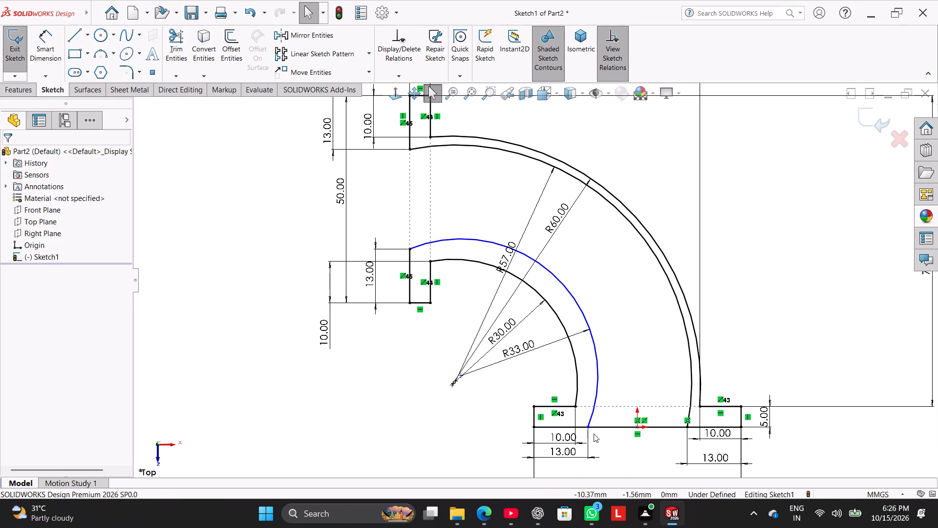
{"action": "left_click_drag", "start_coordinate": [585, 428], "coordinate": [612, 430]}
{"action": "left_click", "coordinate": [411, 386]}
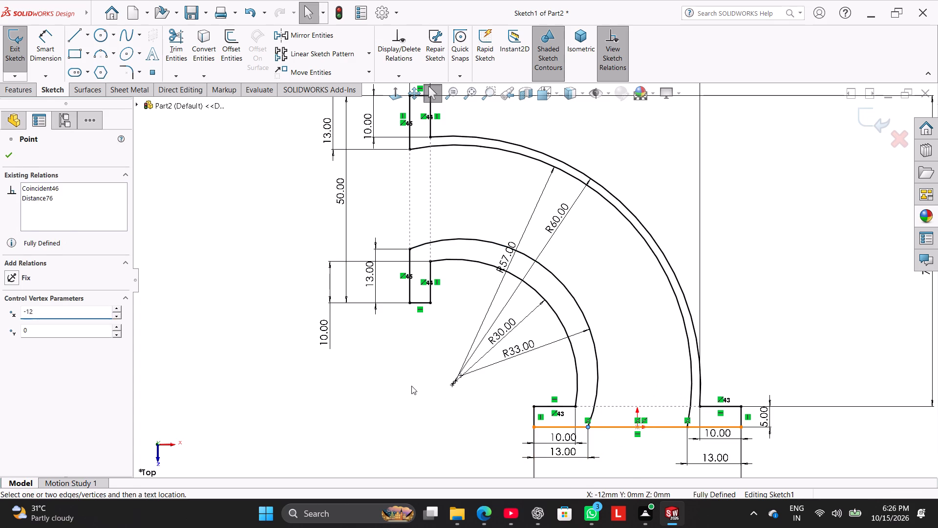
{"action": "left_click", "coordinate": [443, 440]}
Delete the R33 outer arc of the inner wall together with its associated dimensions.
{"action": "scroll", "coordinate": [461, 420], "scroll_direction": "up", "scroll_amount": 1}
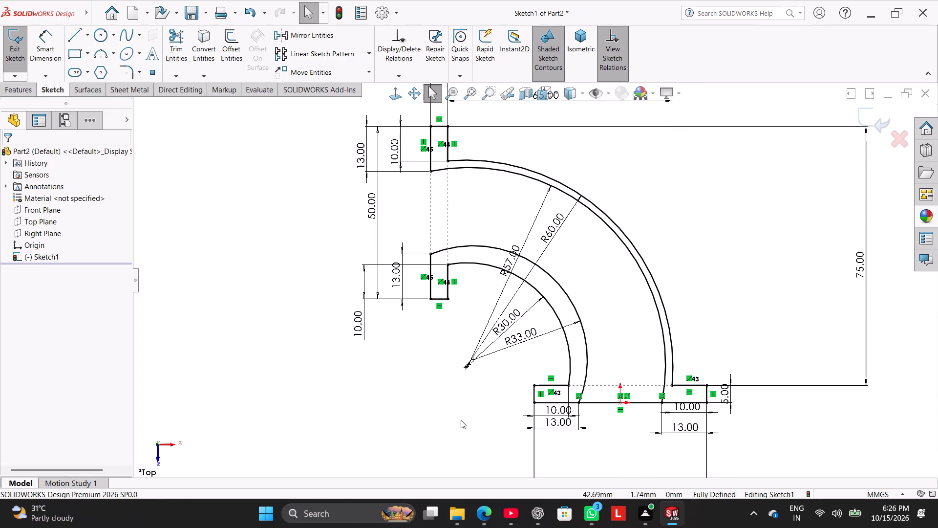
{"action": "scroll", "coordinate": [461, 420], "scroll_direction": "up", "scroll_amount": 1}
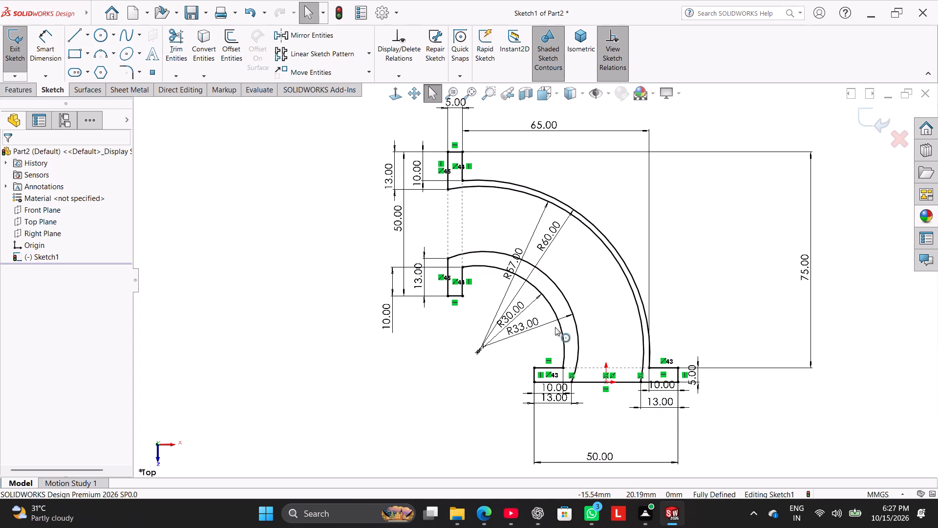
{"action": "scroll", "coordinate": [568, 331], "scroll_direction": "down", "scroll_amount": 3}
{"action": "right_click", "coordinate": [576, 314]}
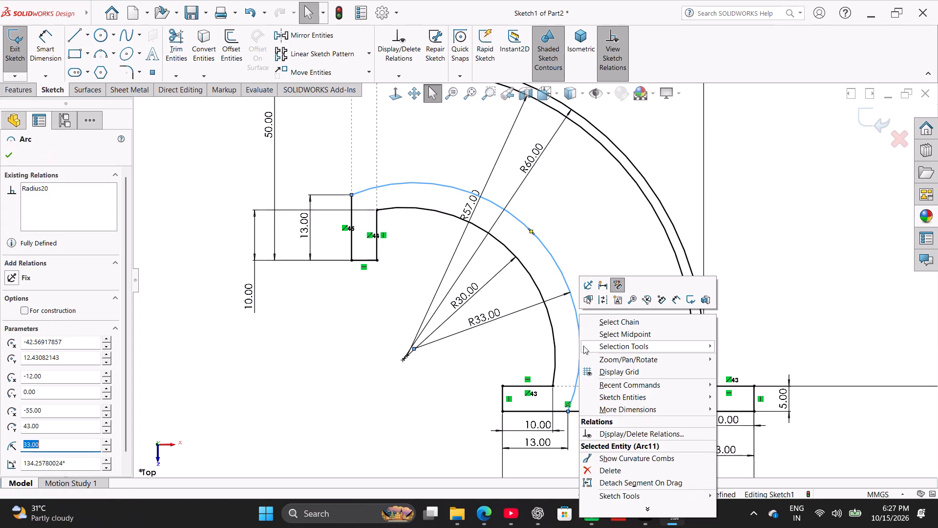
{"action": "left_click", "coordinate": [618, 466]}
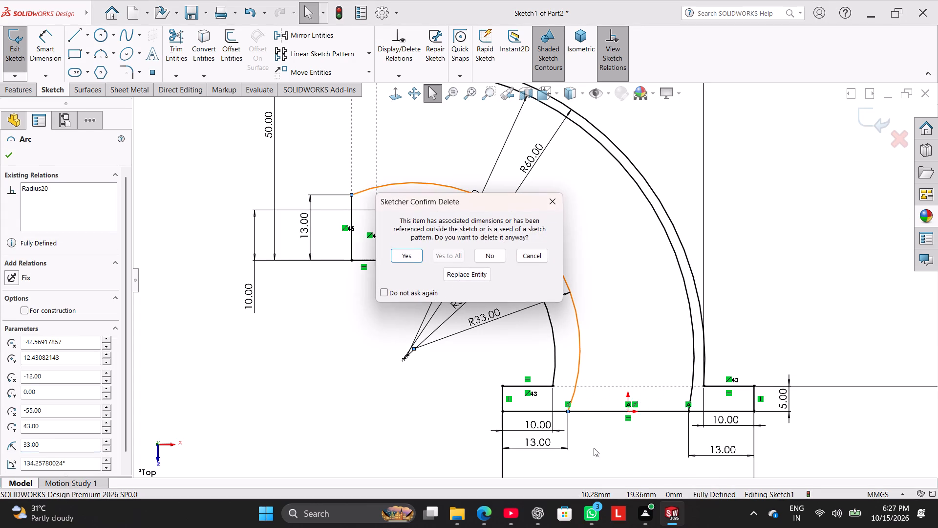
{"action": "left_click", "coordinate": [418, 256]}
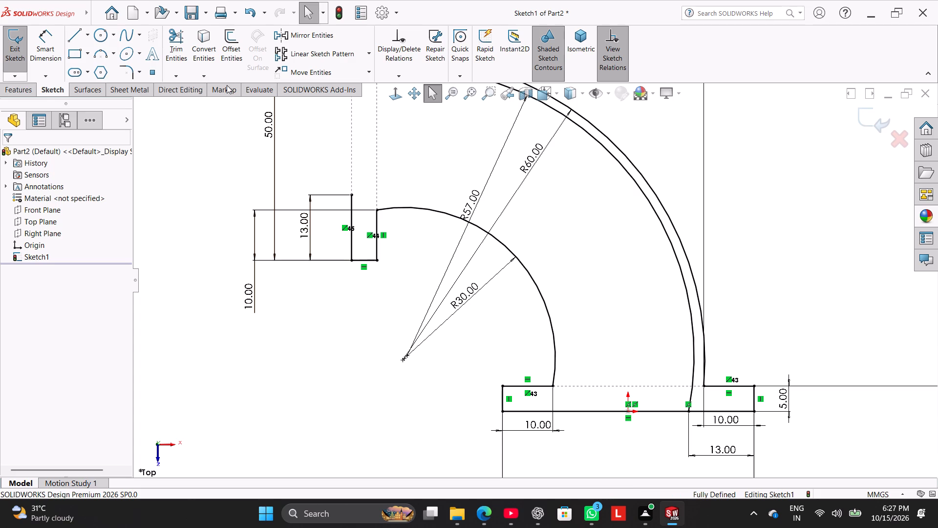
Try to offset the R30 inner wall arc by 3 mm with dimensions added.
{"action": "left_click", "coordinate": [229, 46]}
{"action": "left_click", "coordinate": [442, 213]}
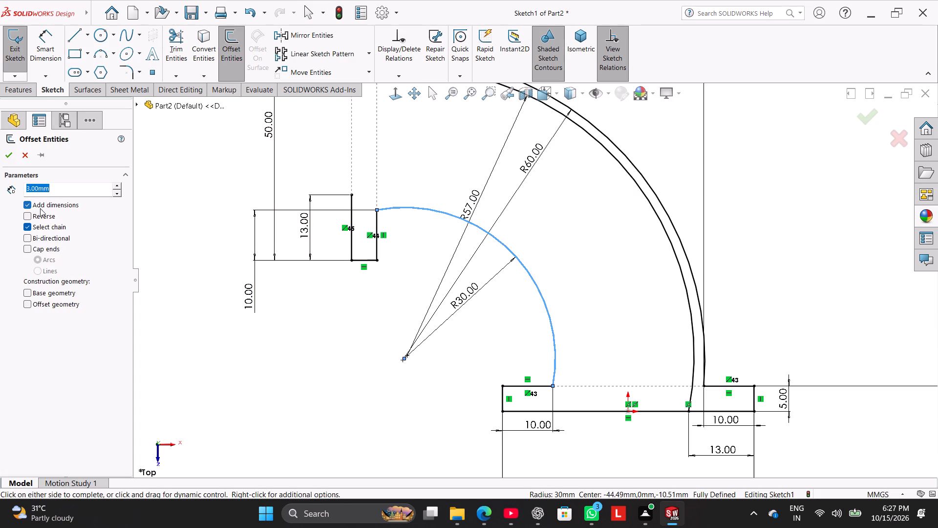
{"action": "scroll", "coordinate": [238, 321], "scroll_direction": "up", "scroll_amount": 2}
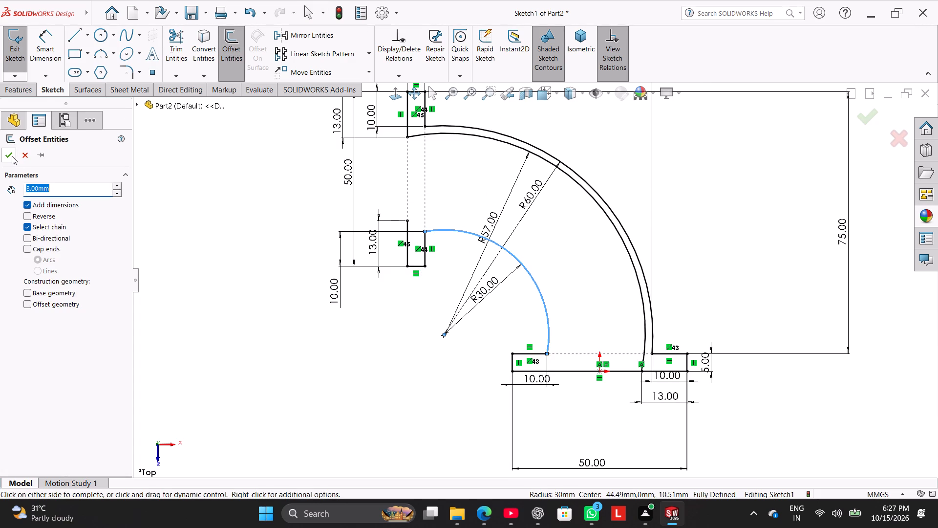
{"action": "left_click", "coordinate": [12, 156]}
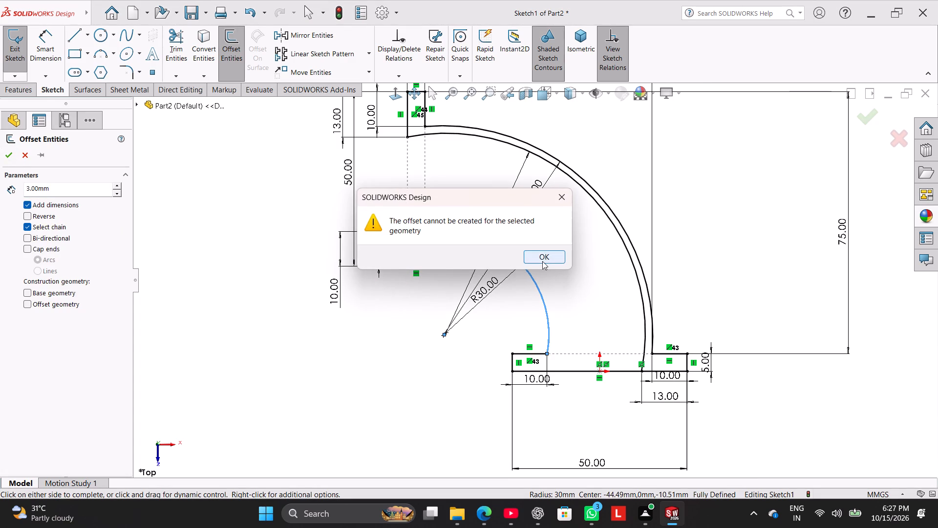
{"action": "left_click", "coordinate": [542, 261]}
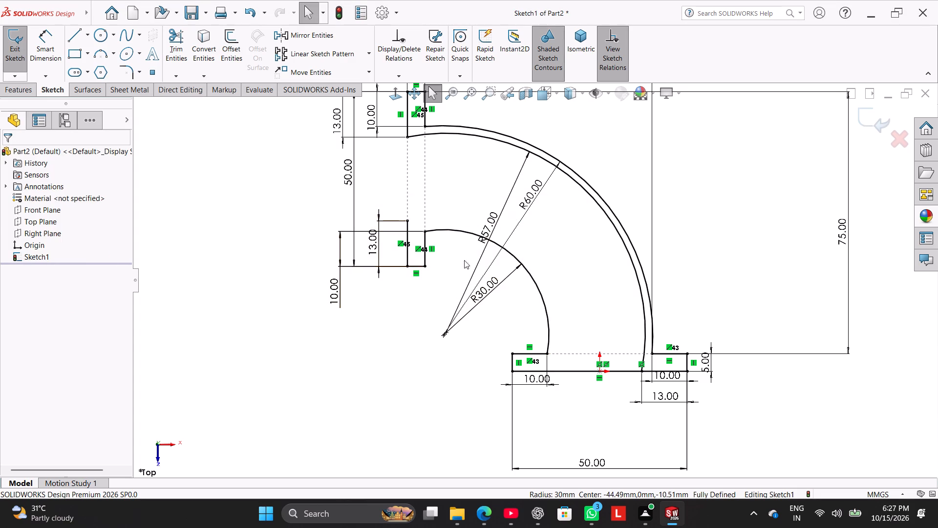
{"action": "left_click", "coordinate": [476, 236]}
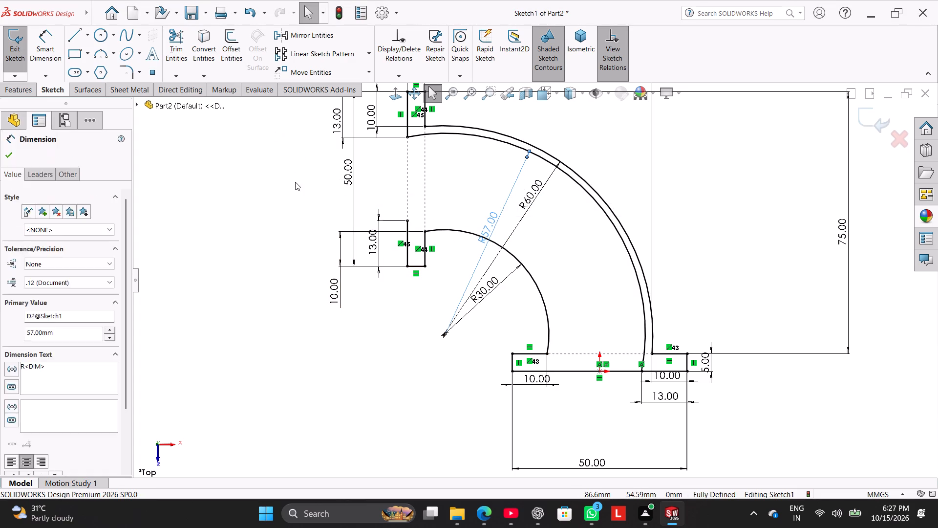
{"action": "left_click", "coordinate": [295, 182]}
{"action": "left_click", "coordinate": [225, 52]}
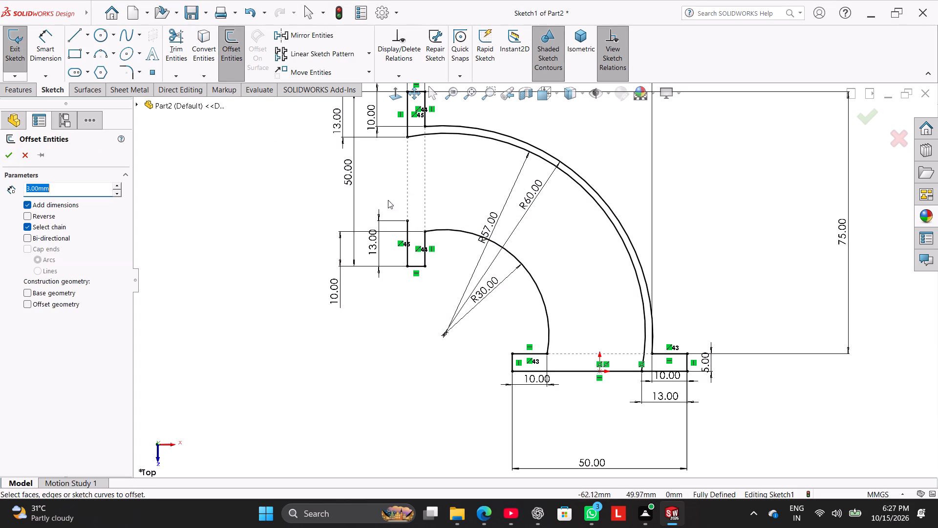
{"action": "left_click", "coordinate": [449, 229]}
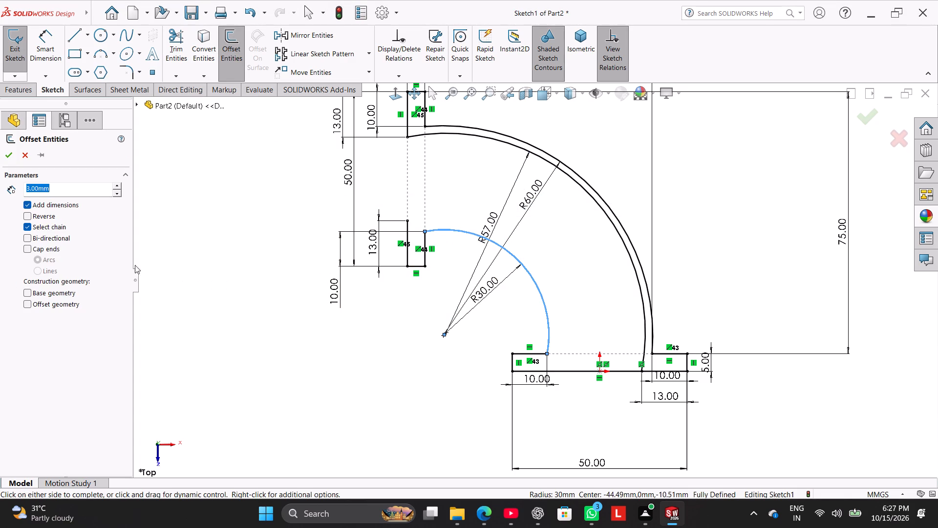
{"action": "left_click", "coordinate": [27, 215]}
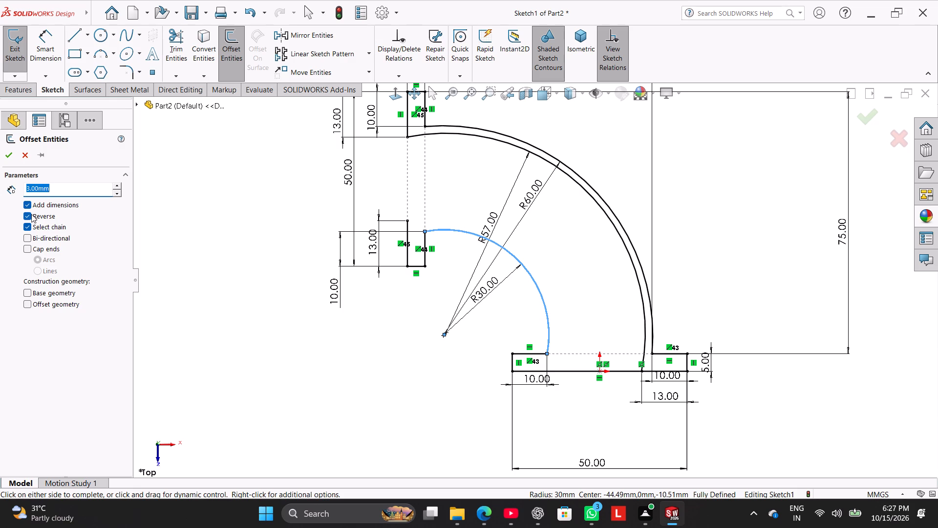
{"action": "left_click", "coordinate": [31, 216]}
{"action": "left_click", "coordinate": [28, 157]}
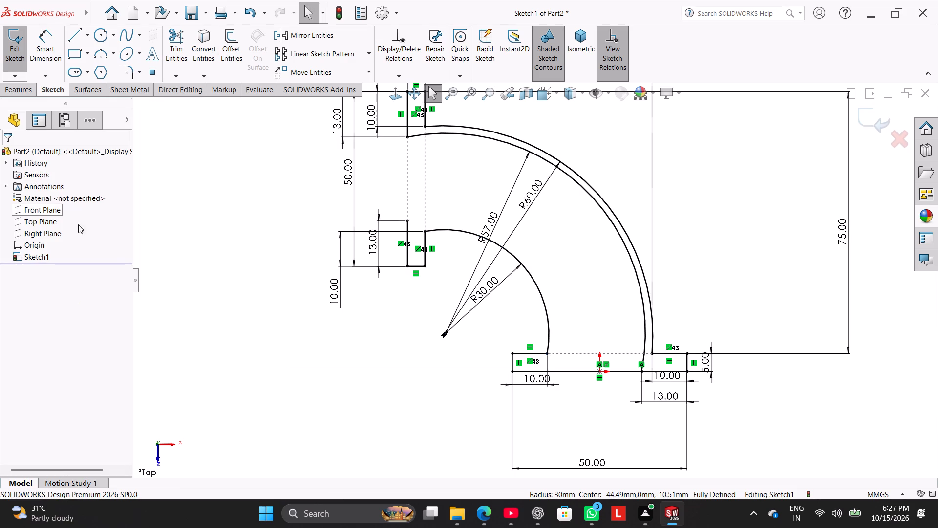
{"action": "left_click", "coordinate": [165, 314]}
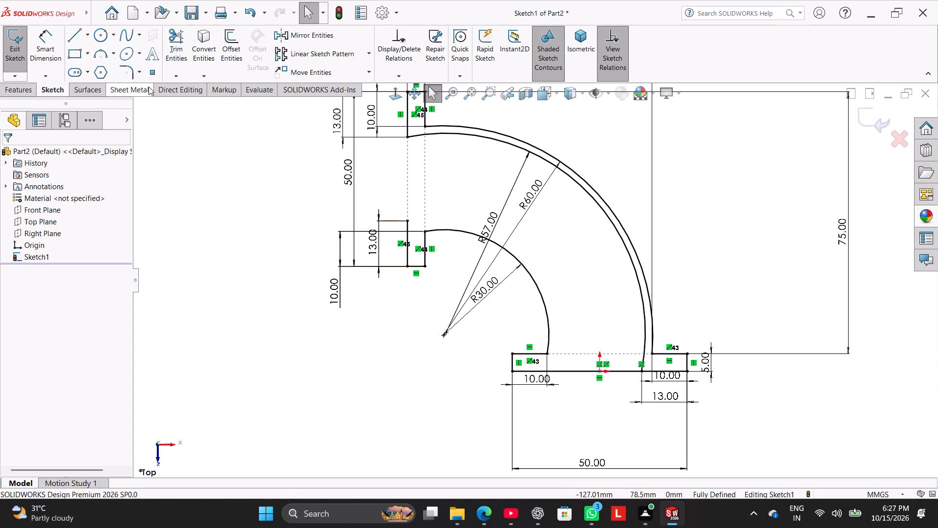
Trim away the R30 inner wall arc.
{"action": "left_click", "coordinate": [181, 41]}
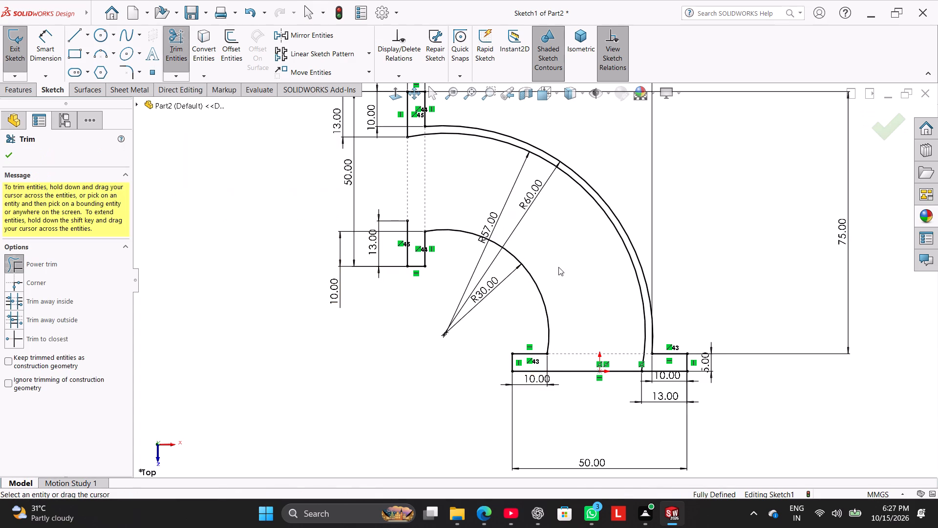
{"action": "left_click_drag", "start_coordinate": [556, 273], "coordinate": [526, 307]}
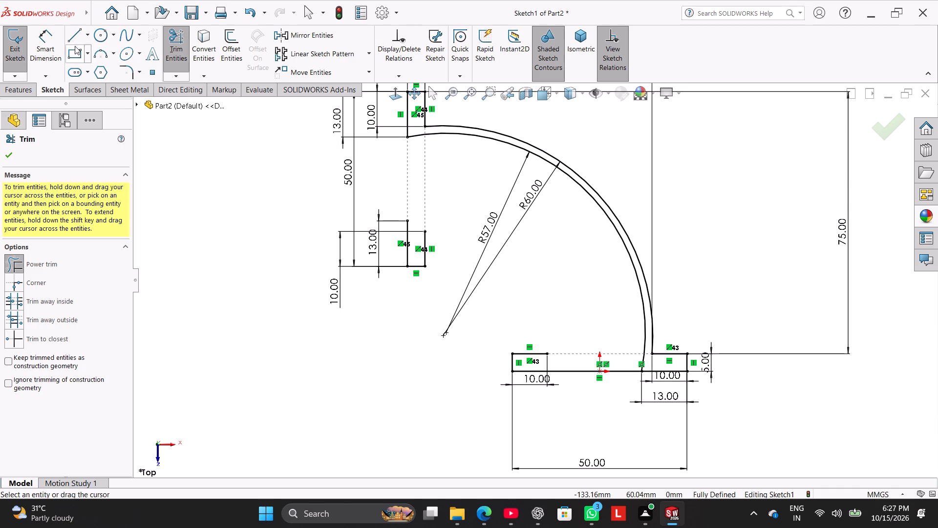
Sketch a horizontal line about 8 mm long from the upper inner corner of the vertical flange, towards the outer wall.
{"action": "left_click", "coordinate": [74, 30]}
{"action": "left_click", "coordinate": [424, 232]}
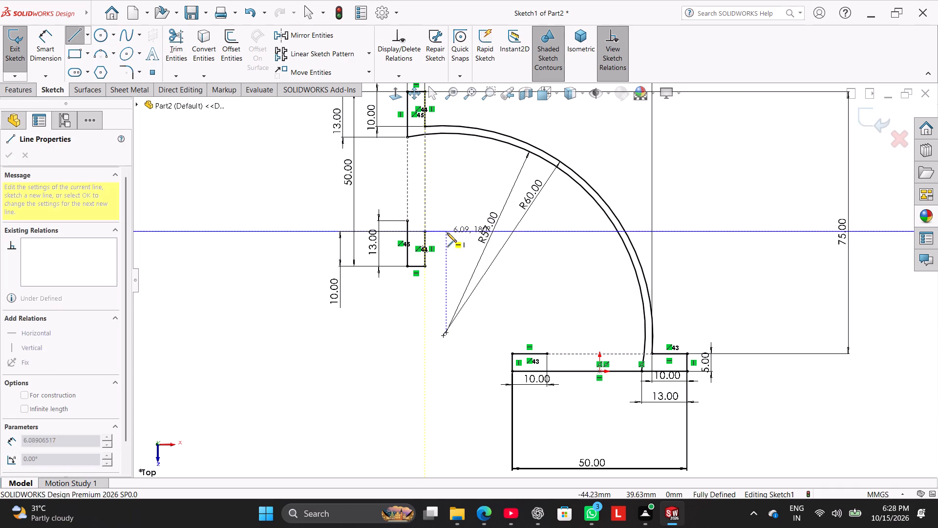
{"action": "left_click", "coordinate": [453, 233]}
{"action": "right_click", "coordinate": [203, 237]}
{"action": "left_click", "coordinate": [236, 244]}
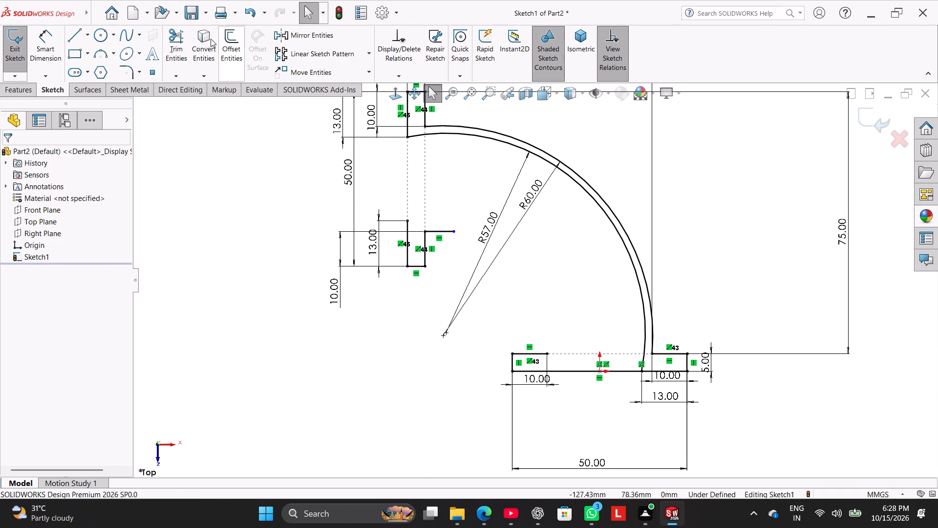
Sketch a vertical line about 9.6 mm long upward from the inner corner of the bottom flange.
{"action": "left_click", "coordinate": [75, 31]}
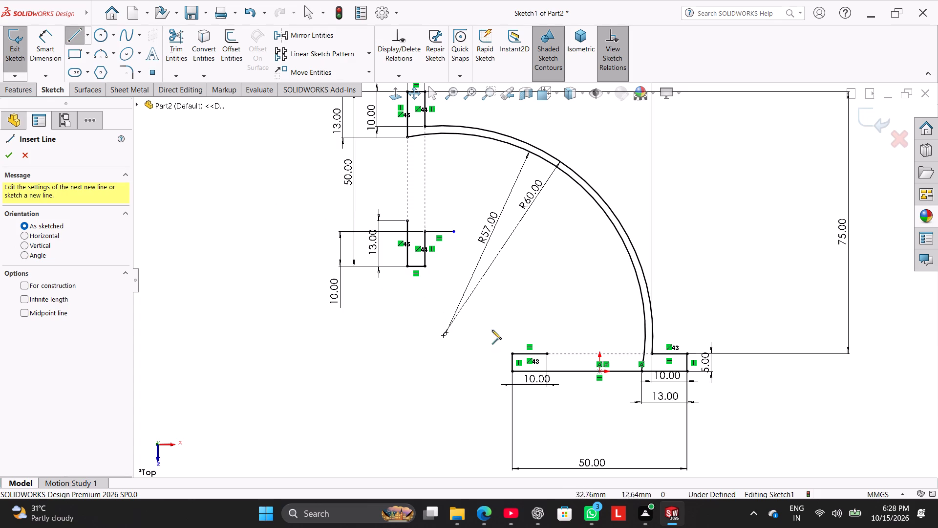
{"action": "left_click", "coordinate": [548, 353]}
{"action": "left_click", "coordinate": [548, 320]}
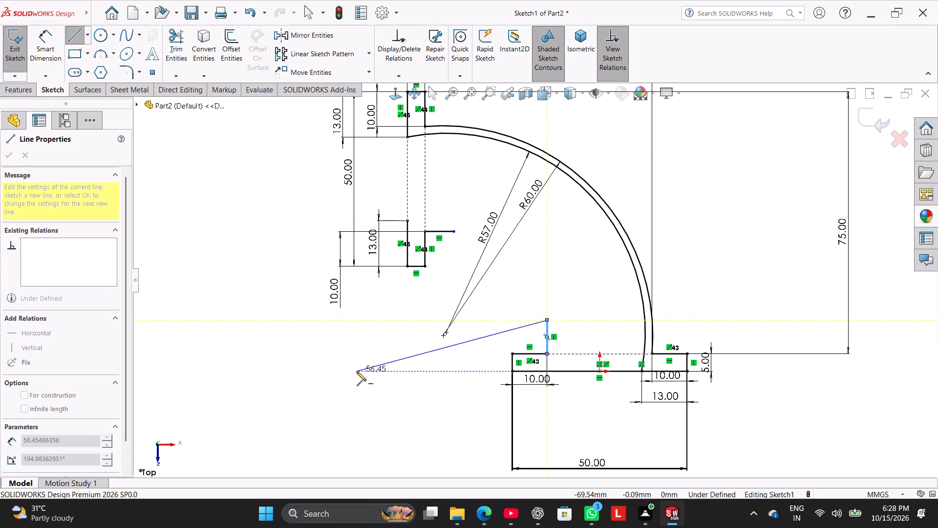
{"action": "right_click", "coordinate": [357, 372]}
{"action": "left_click", "coordinate": [405, 378]}
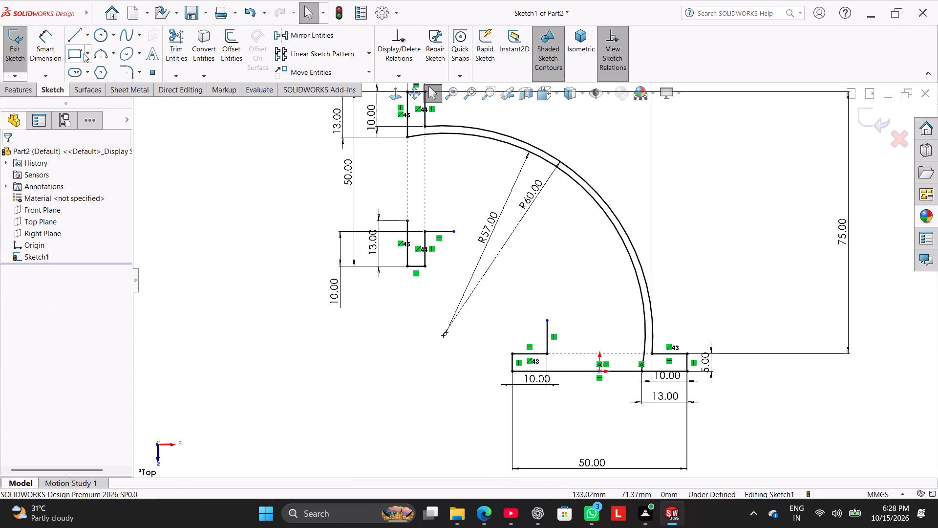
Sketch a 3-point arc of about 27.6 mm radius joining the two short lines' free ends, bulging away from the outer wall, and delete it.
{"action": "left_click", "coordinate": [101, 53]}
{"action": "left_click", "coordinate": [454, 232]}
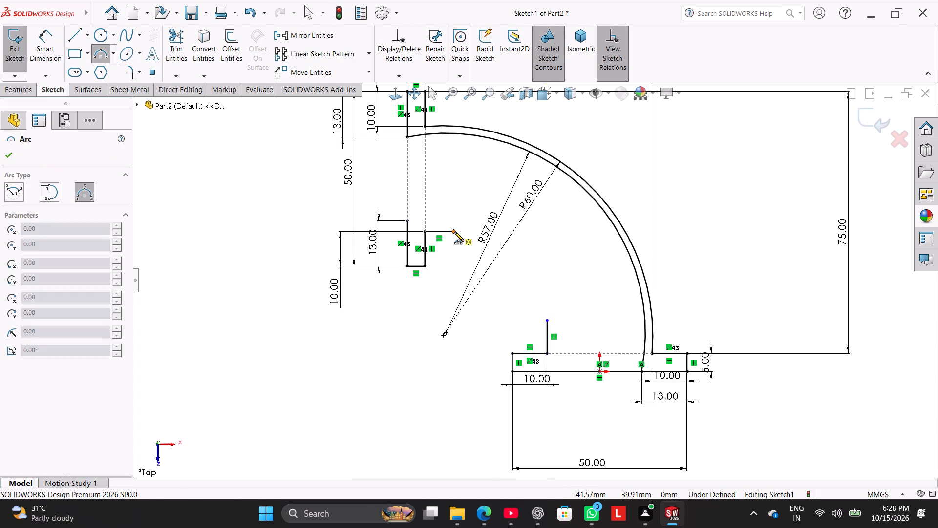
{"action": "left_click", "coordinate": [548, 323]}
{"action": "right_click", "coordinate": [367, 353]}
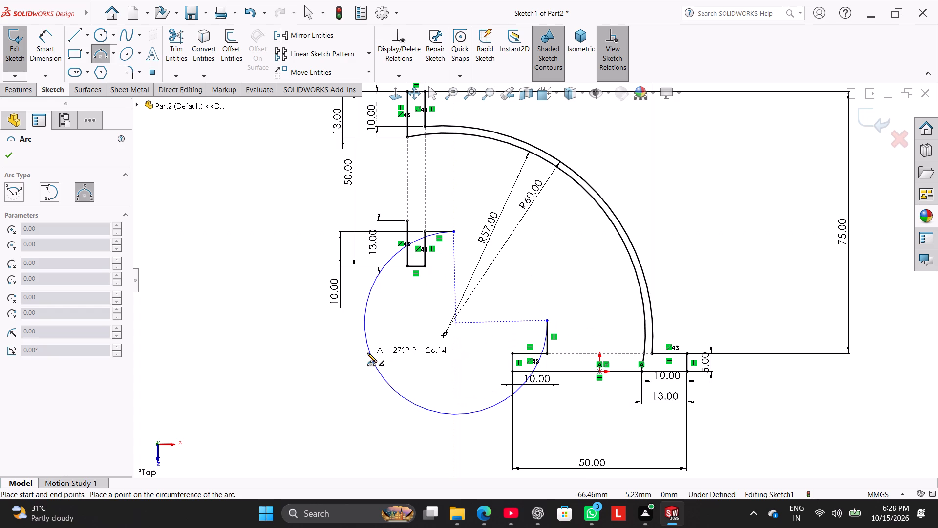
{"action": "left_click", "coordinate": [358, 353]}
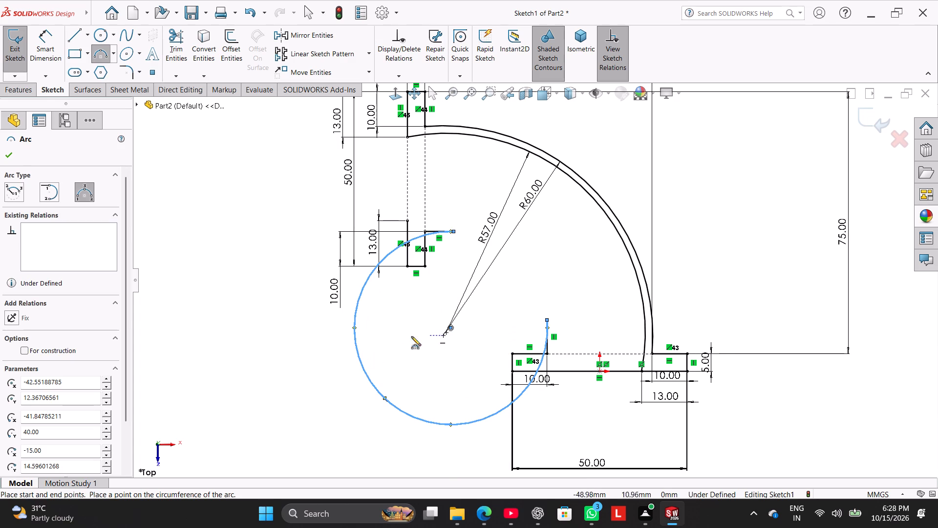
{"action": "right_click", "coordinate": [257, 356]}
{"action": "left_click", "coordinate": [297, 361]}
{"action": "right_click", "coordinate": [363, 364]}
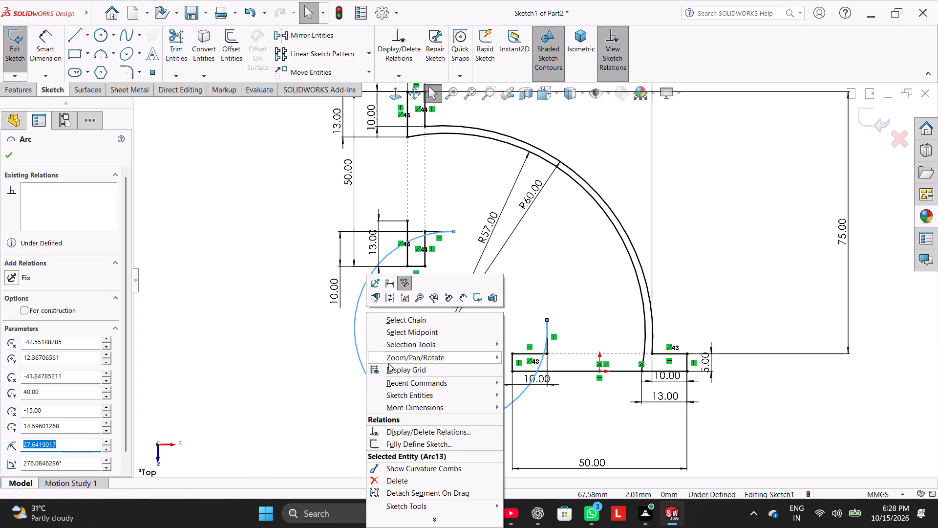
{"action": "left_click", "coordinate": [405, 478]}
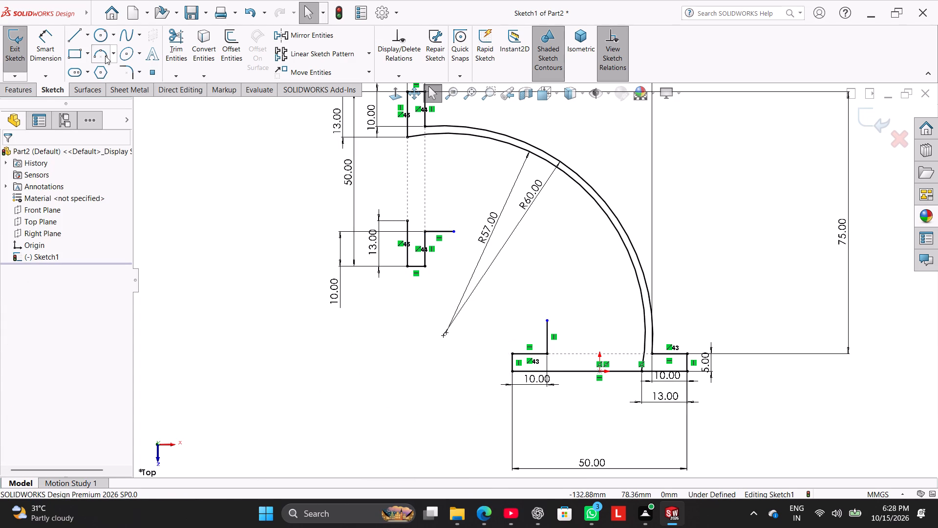
Sketch a 3-point arc of about 26.1 mm radius joining the two short lines' free ends, bulging towards the outer wall.
{"action": "left_click", "coordinate": [105, 56]}
{"action": "left_click", "coordinate": [451, 233]}
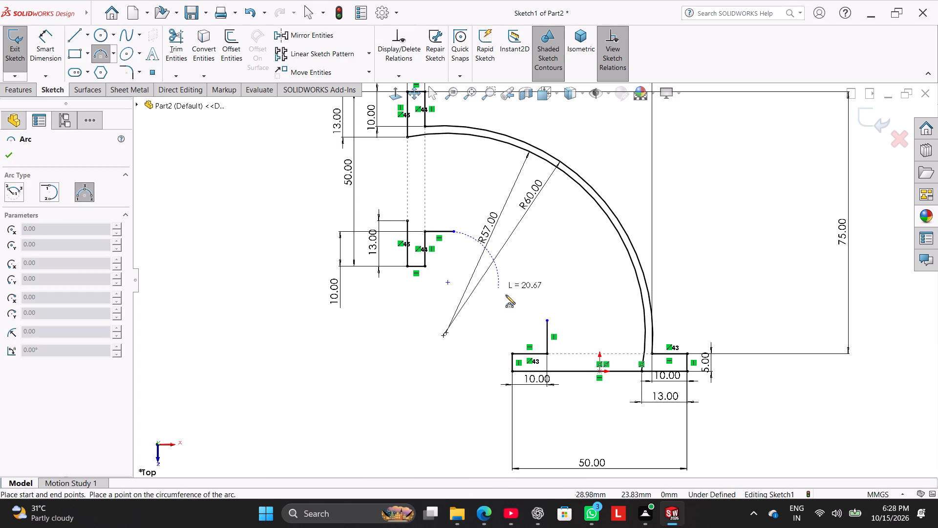
{"action": "left_click", "coordinate": [545, 322]}
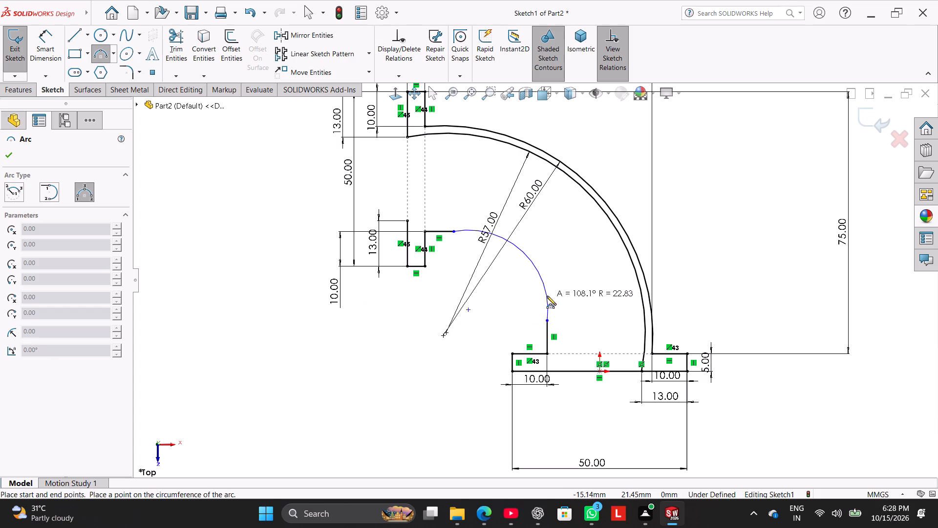
{"action": "left_click", "coordinate": [542, 300]}
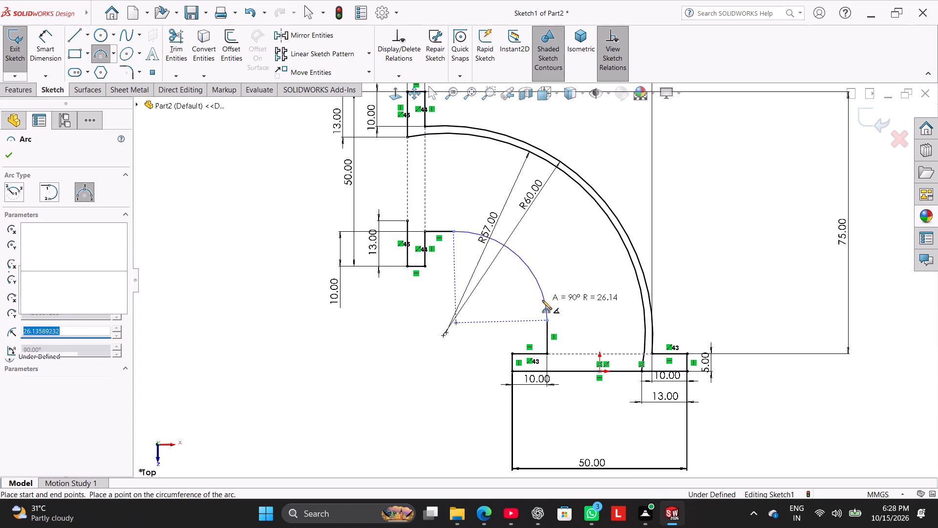
{"action": "right_click", "coordinate": [381, 362]}
{"action": "left_click", "coordinate": [407, 368]}
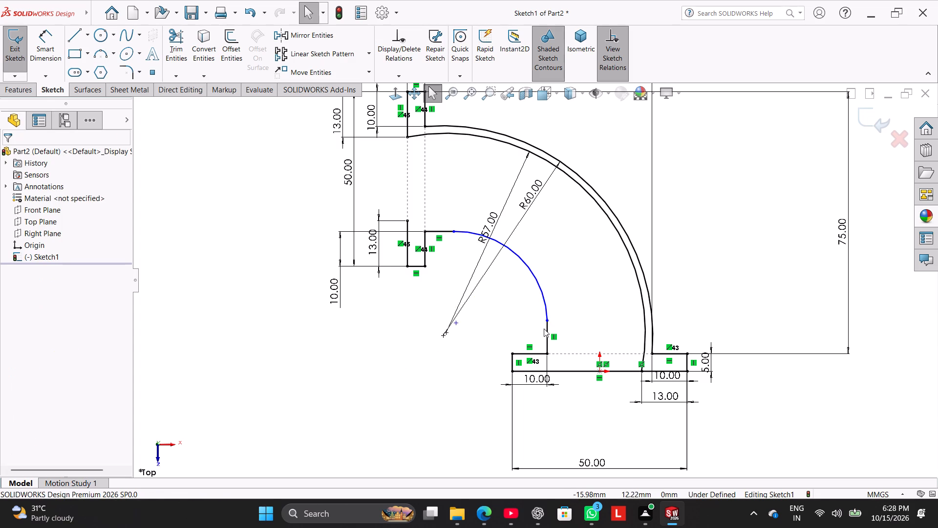
{"action": "left_click", "coordinate": [548, 330], "text": "ctrl"}
{"action": "left_click", "coordinate": [364, 372]}
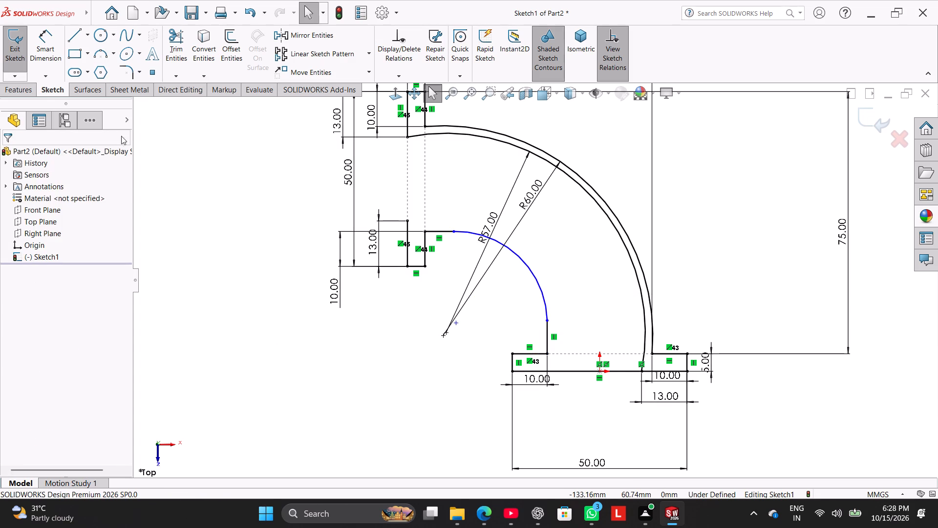
Dimension the new inner arc's radius as 30 mm.
{"action": "left_click", "coordinate": [45, 59]}
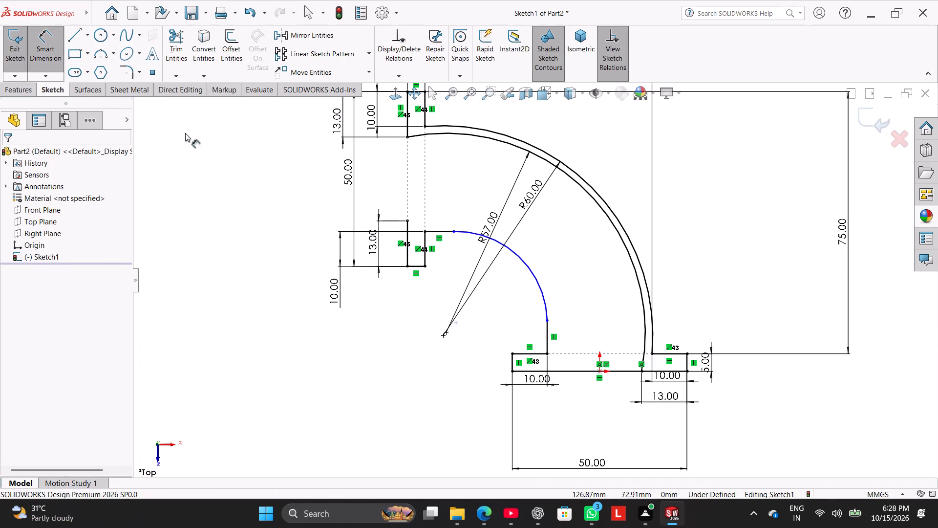
{"action": "left_click", "coordinate": [530, 272]}
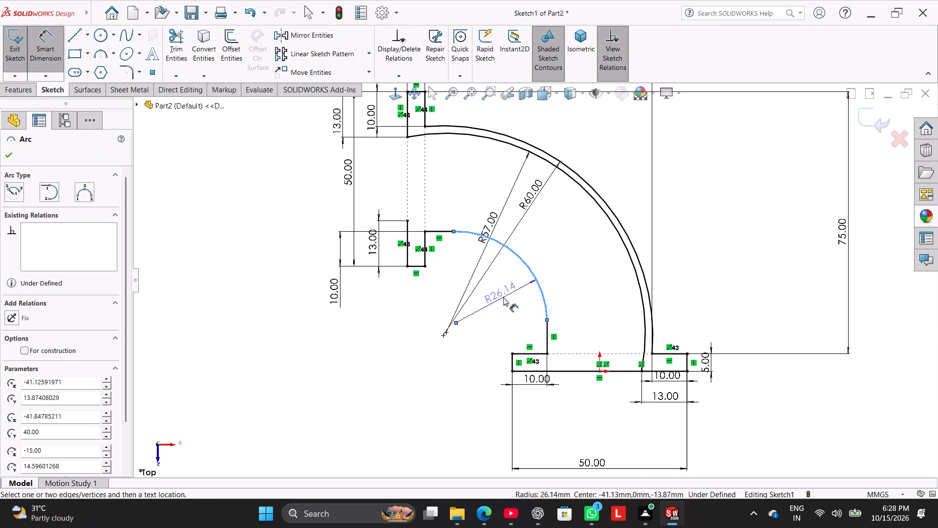
{"action": "left_click", "coordinate": [503, 296]}
{"action": "type", "text": "30"}
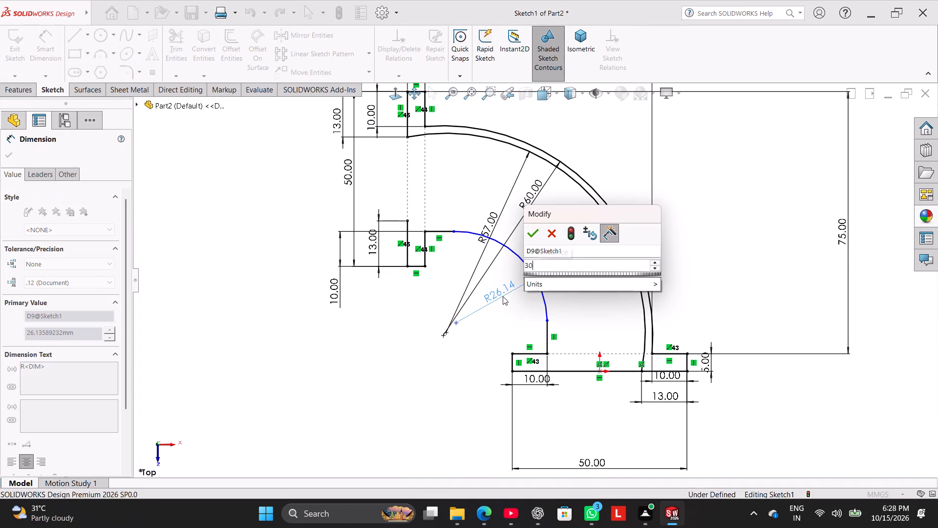
{"action": "key", "text": "Return"}
{"action": "right_click", "coordinate": [370, 345]}
{"action": "left_click", "coordinate": [412, 374]}
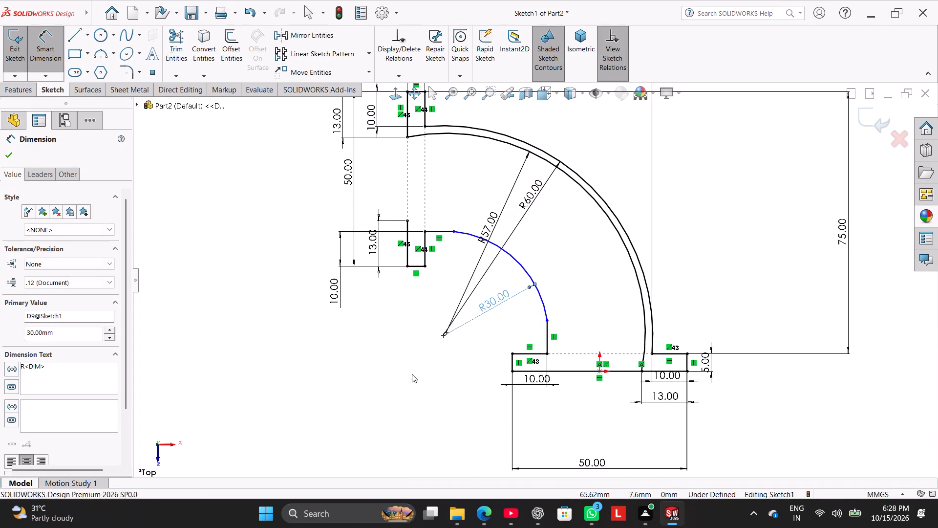
Make the R30 arc tangent to the short vertical line and to the short horizontal line at its ends.
{"action": "left_click", "coordinate": [546, 342], "text": "ctrl"}
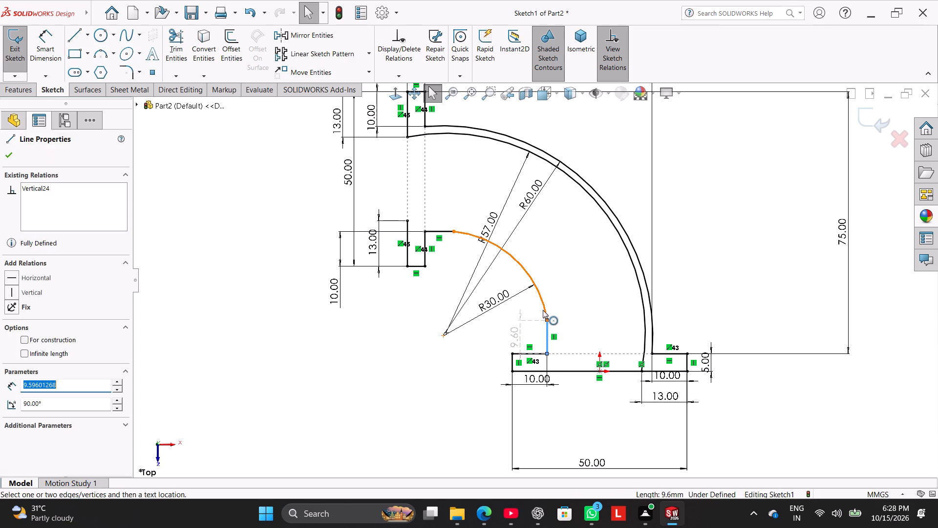
{"action": "left_click", "coordinate": [543, 308]}
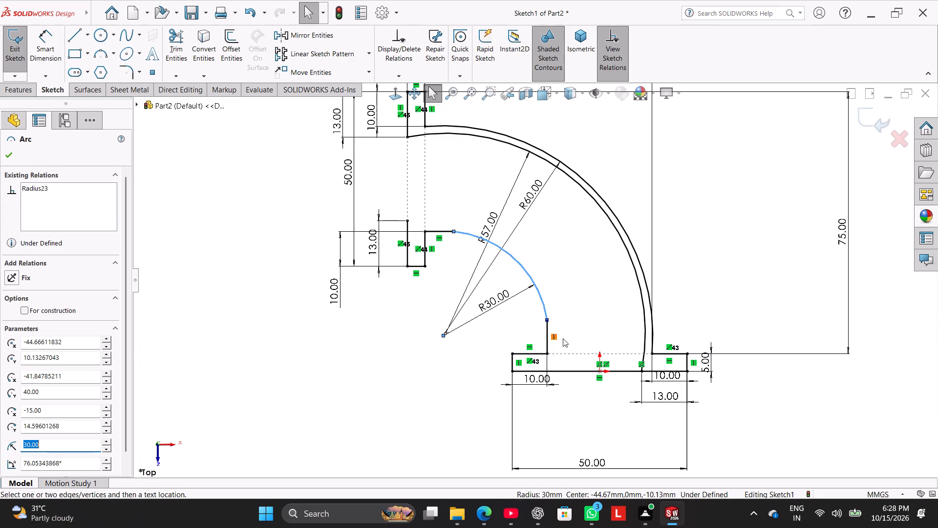
{"action": "left_click", "coordinate": [549, 334], "text": "ctrl"}
{"action": "left_click", "coordinate": [33, 327]}
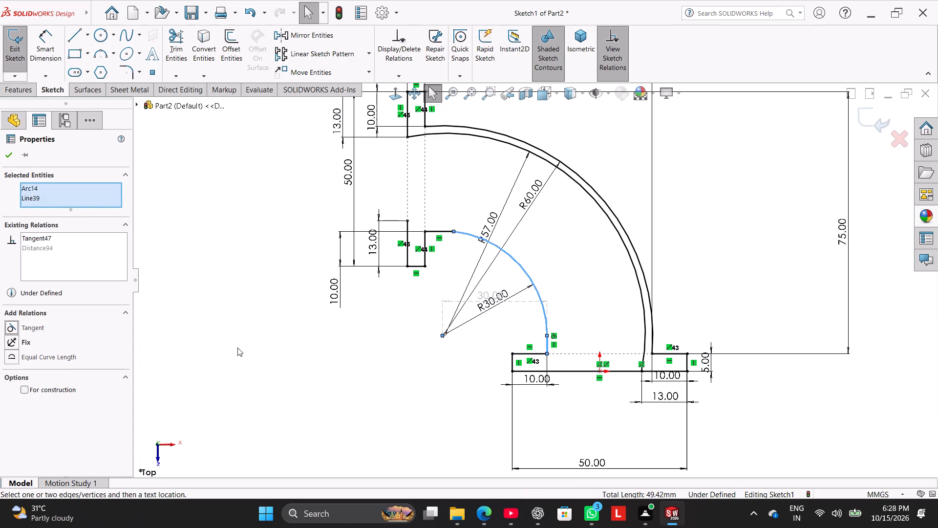
{"action": "left_click", "coordinate": [239, 348]}
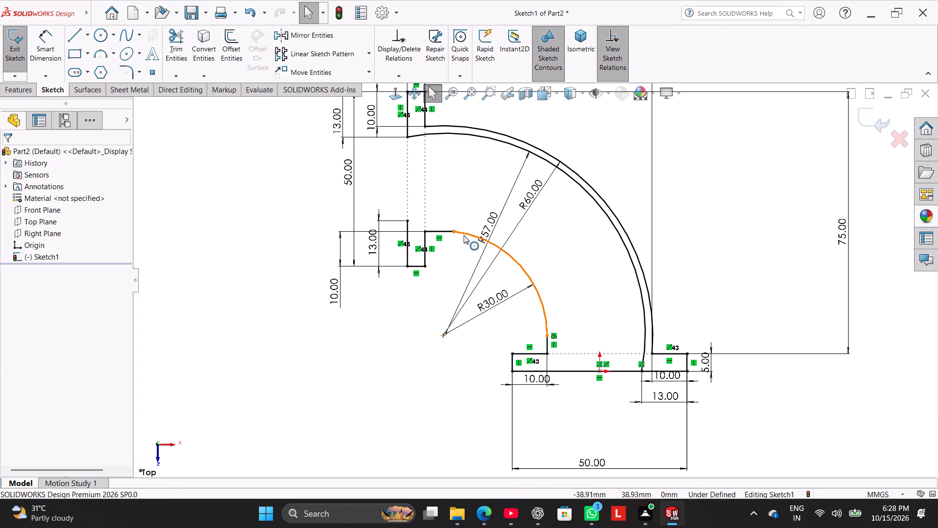
{"action": "left_click", "coordinate": [465, 235], "text": "ctrl"}
{"action": "left_click", "coordinate": [446, 232], "text": "ctrl"}
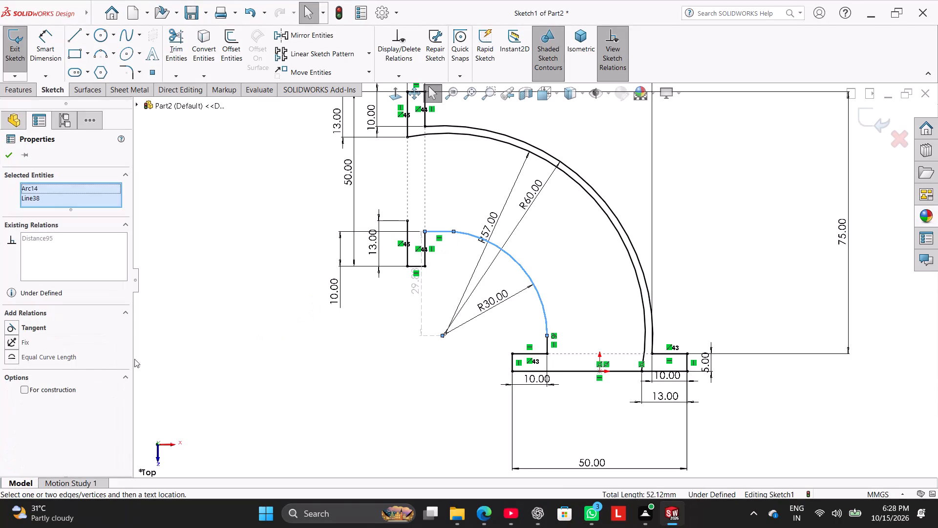
{"action": "left_click", "coordinate": [33, 323]}
{"action": "left_click", "coordinate": [283, 338]}
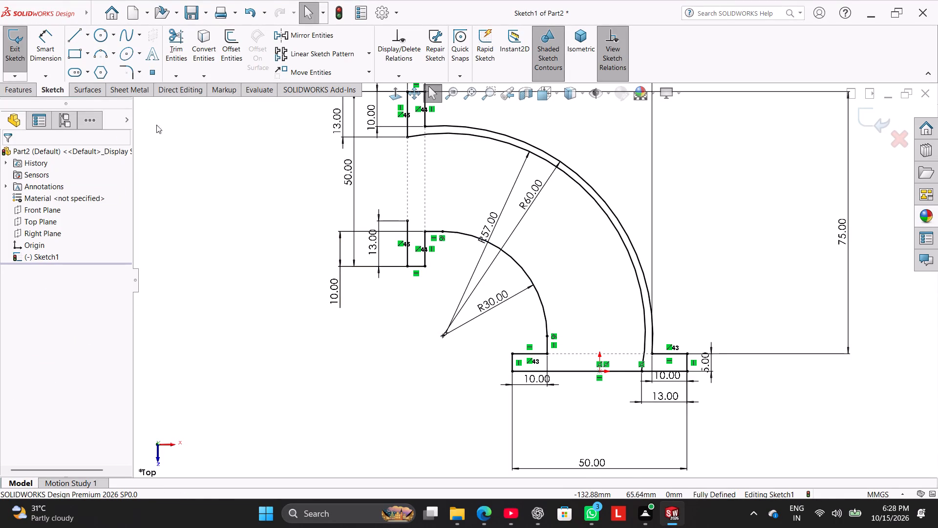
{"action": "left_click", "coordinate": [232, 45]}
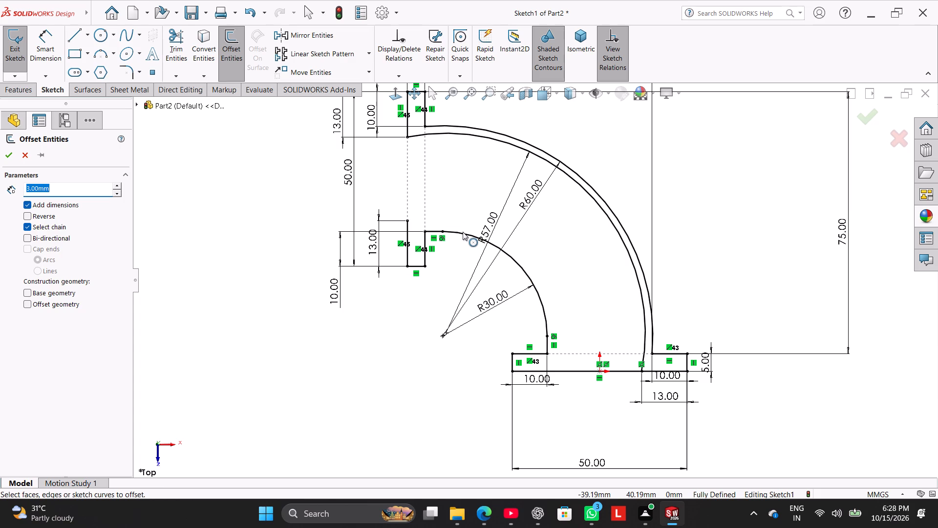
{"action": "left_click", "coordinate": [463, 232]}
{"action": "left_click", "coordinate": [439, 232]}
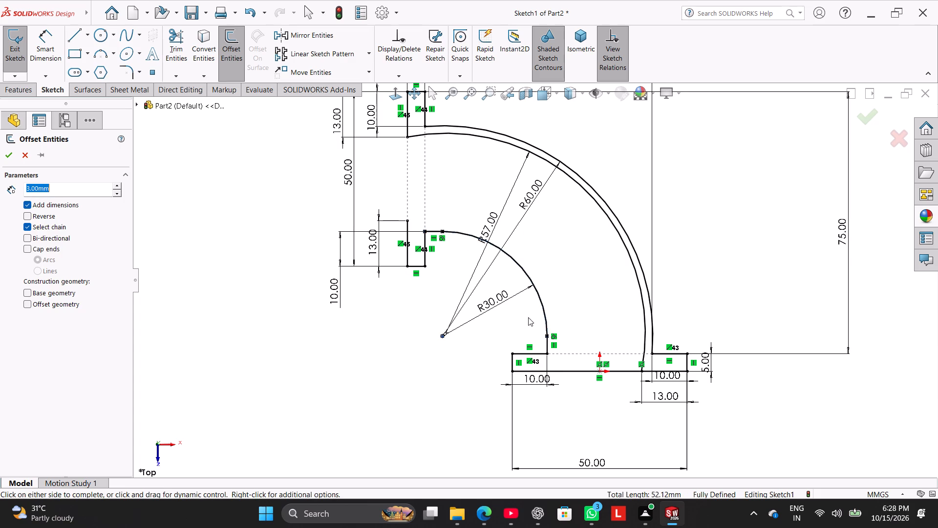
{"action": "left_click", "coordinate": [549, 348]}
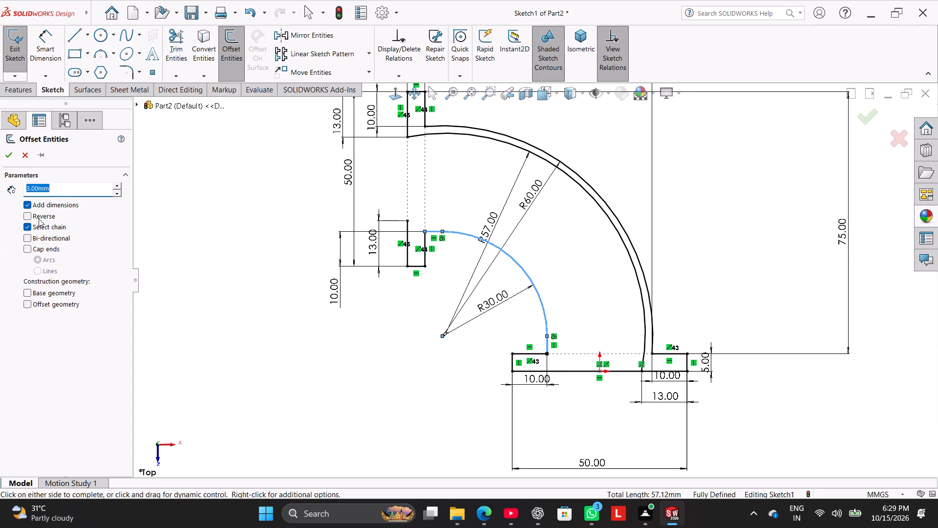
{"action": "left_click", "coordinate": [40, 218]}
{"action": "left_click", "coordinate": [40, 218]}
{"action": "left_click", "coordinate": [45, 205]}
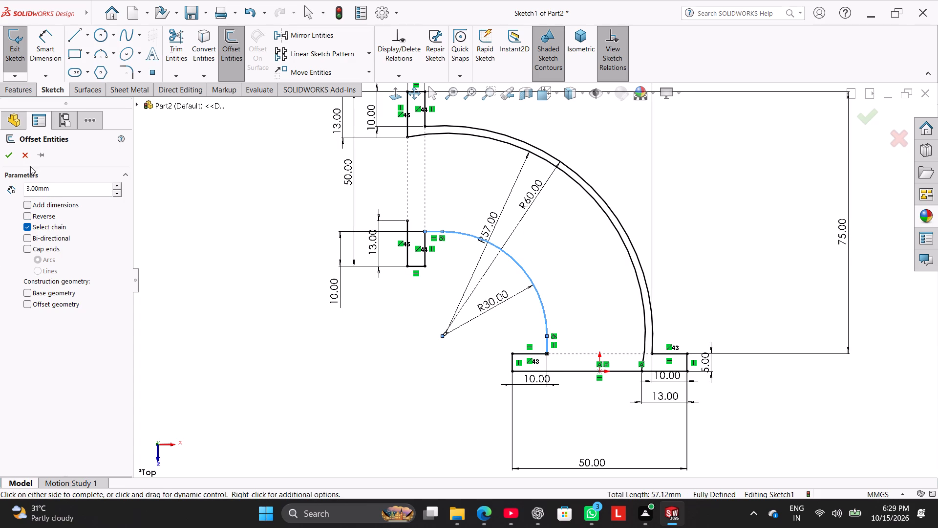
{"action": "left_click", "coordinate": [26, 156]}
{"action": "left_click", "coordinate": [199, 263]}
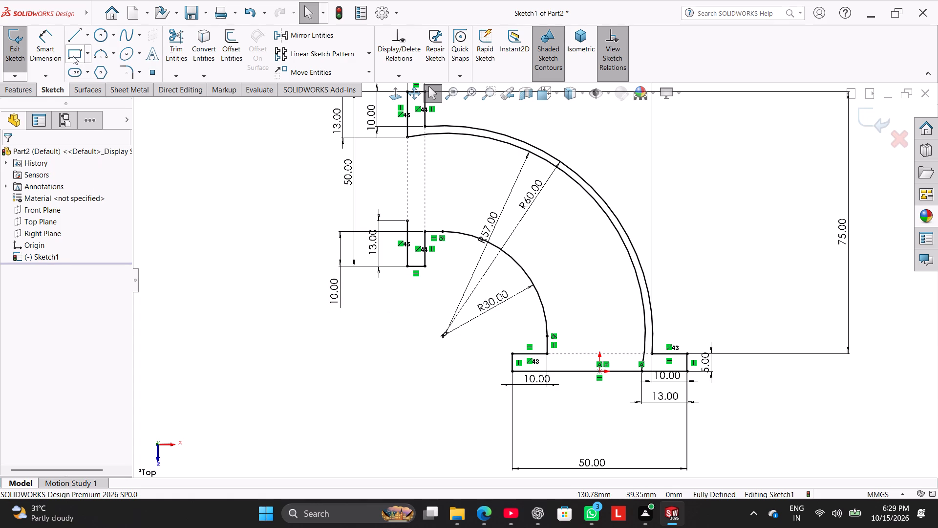
Sketch a vertical line about 9.1 mm long upward from the bottom flange's lower edge, just outside the inner wall's vertical segment.
{"action": "left_click", "coordinate": [78, 37]}
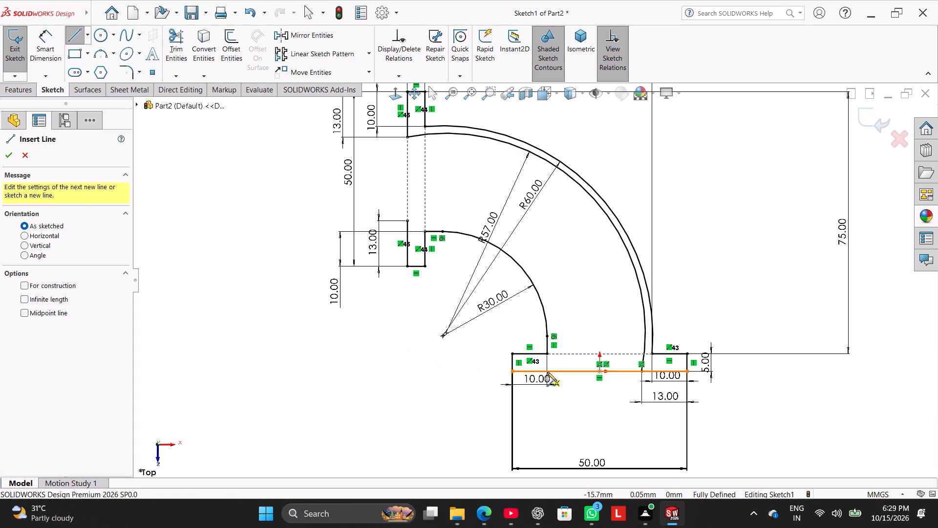
{"action": "left_click", "coordinate": [563, 372]}
{"action": "left_click", "coordinate": [563, 339]}
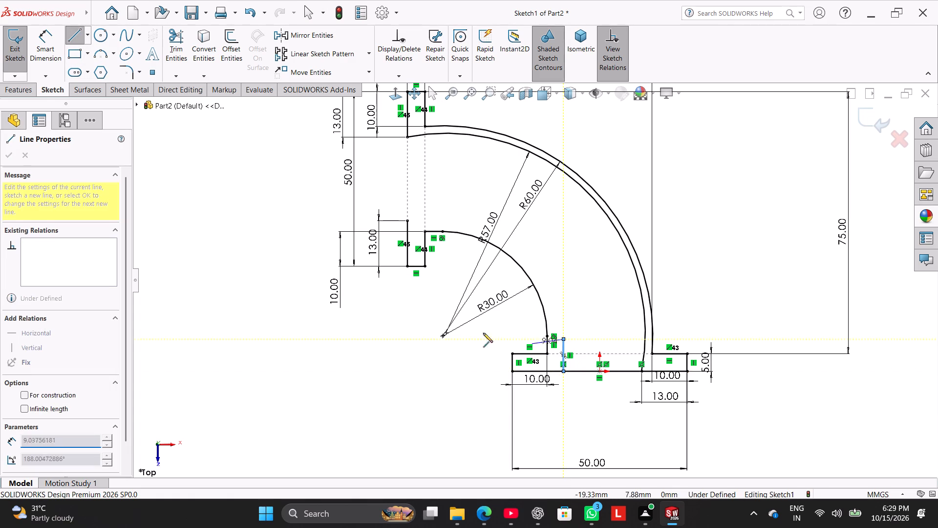
{"action": "right_click", "coordinate": [413, 298]}
{"action": "left_click", "coordinate": [441, 318]}
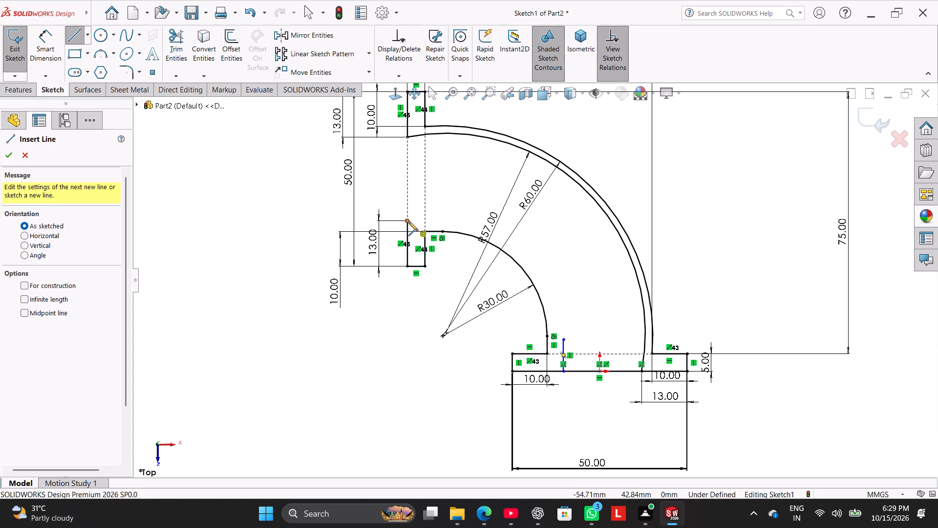
Sketch a horizontal line about 10 mm long from the upper end of the vertical flange's 13 mm edge, towards the outer wall.
{"action": "left_click", "coordinate": [408, 221]}
{"action": "left_click", "coordinate": [442, 222]}
{"action": "right_click", "coordinate": [417, 308]}
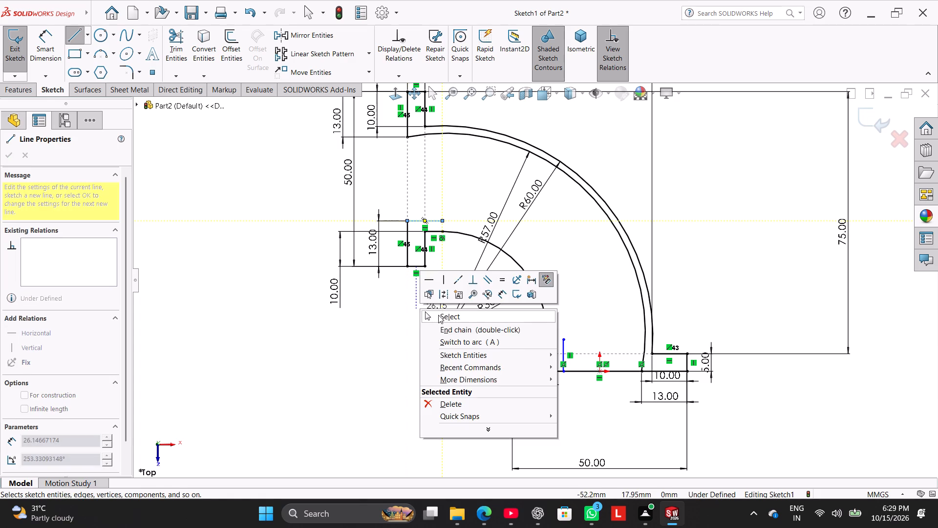
{"action": "left_click", "coordinate": [441, 315]}
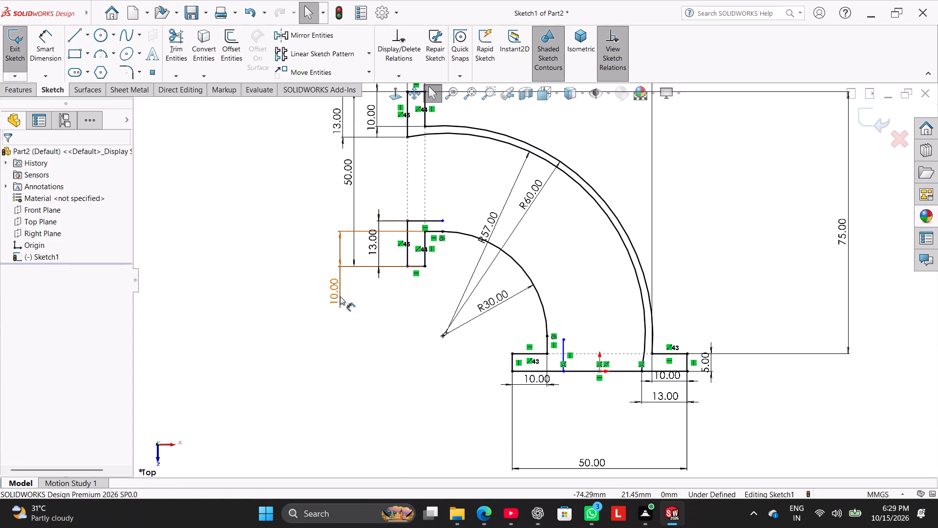
Sketch a 3-point arc joining the free ends of the two new lines, just outside the R30 arc and bulging towards the outer wall.
{"action": "left_click", "coordinate": [103, 53]}
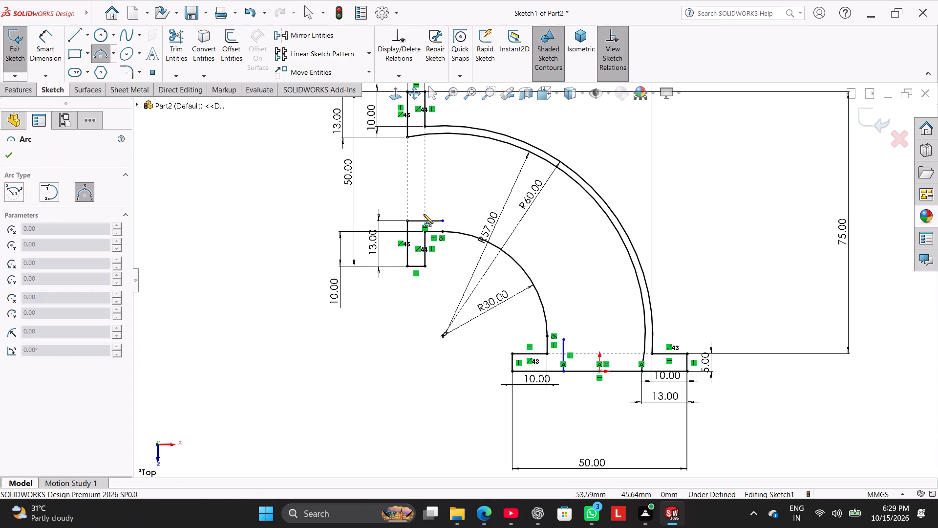
{"action": "left_click", "coordinate": [442, 219]}
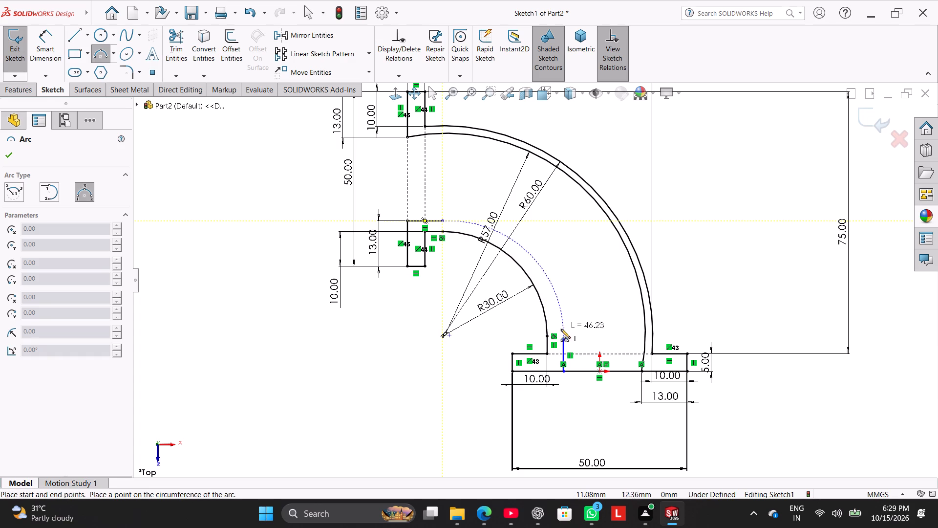
{"action": "left_click", "coordinate": [562, 339]}
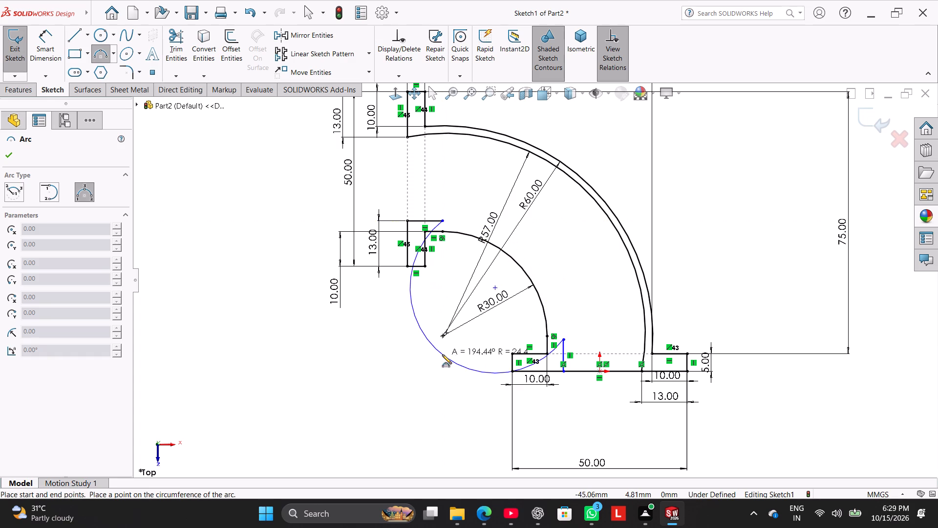
{"action": "left_click", "coordinate": [548, 268]}
{"action": "right_click", "coordinate": [413, 359]}
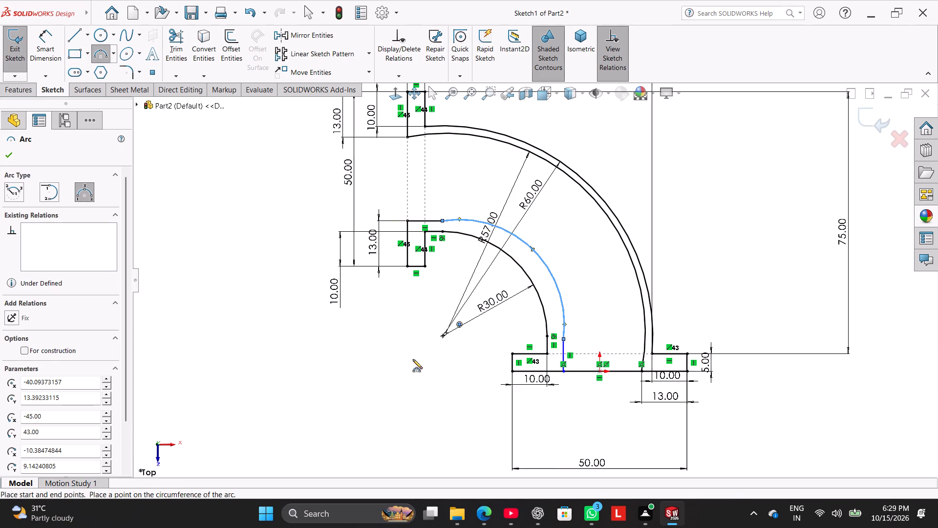
{"action": "left_click", "coordinate": [438, 366]}
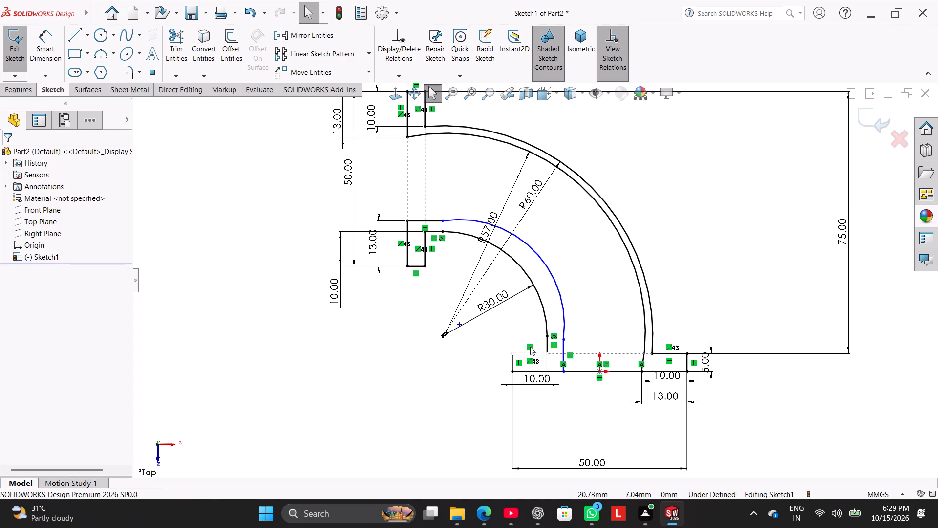
Make the new arc tangent to the vertical line at its lower end and the horizontal line at its upper end.
{"action": "left_click", "coordinate": [562, 351], "text": "shift"}
{"action": "left_click", "coordinate": [561, 326], "text": "shift"}
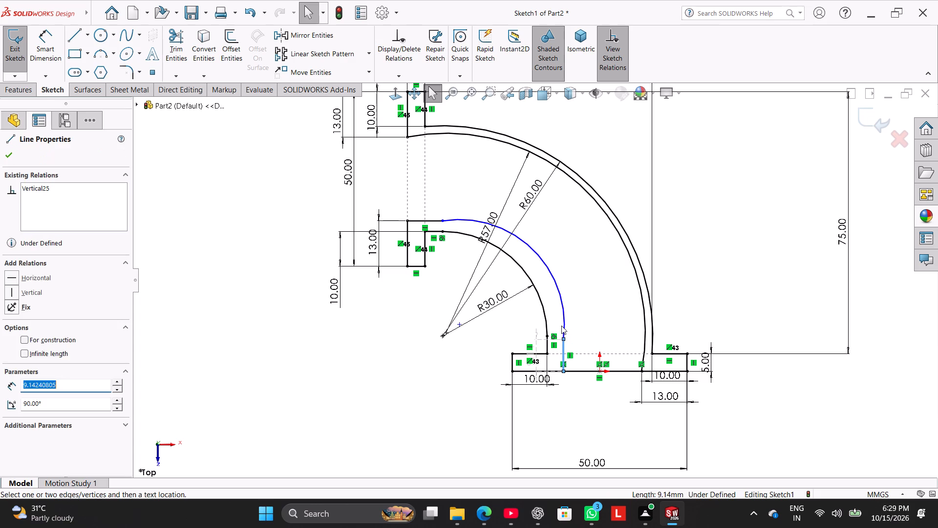
{"action": "left_click", "coordinate": [564, 329], "text": "shift"}
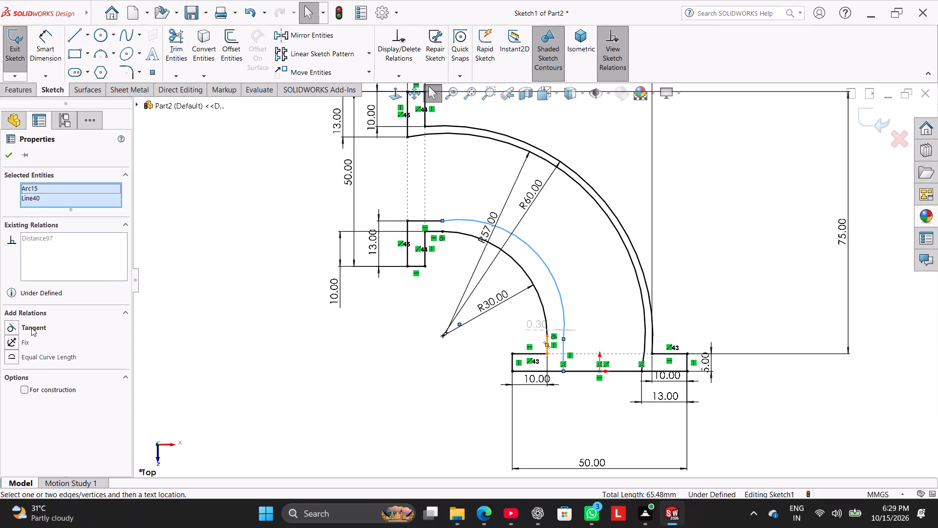
{"action": "left_click", "coordinate": [31, 328]}
{"action": "left_click", "coordinate": [178, 333]}
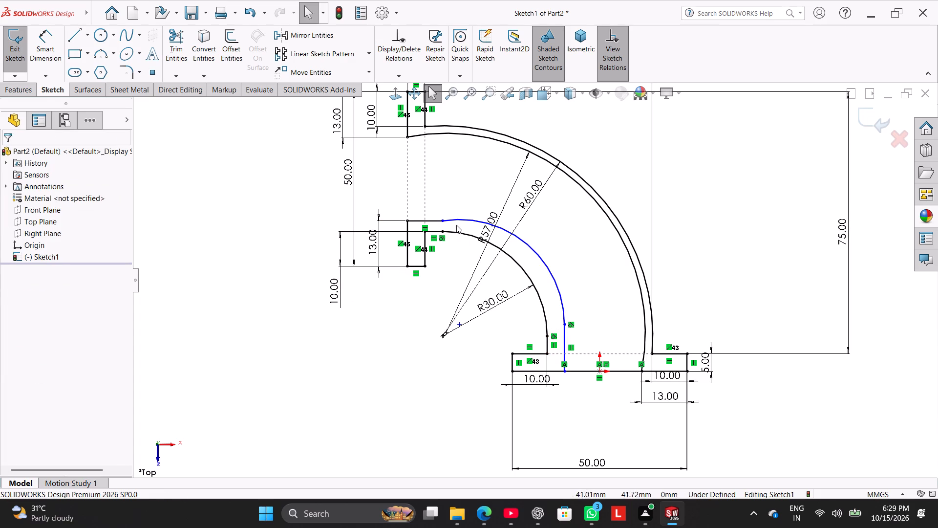
{"action": "left_click", "coordinate": [460, 220], "text": "shift"}
{"action": "left_click", "coordinate": [436, 220], "text": "shift"}
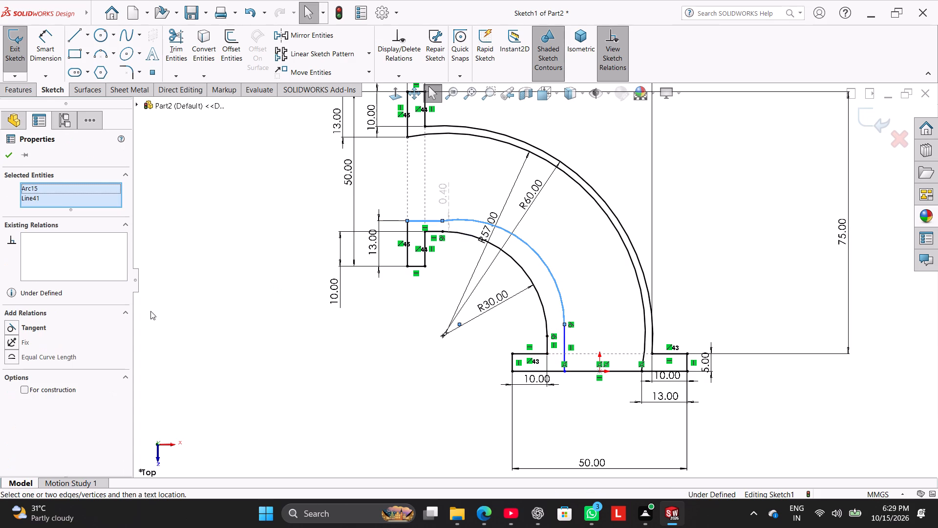
{"action": "left_click", "coordinate": [29, 327]}
{"action": "left_click", "coordinate": [169, 323]}
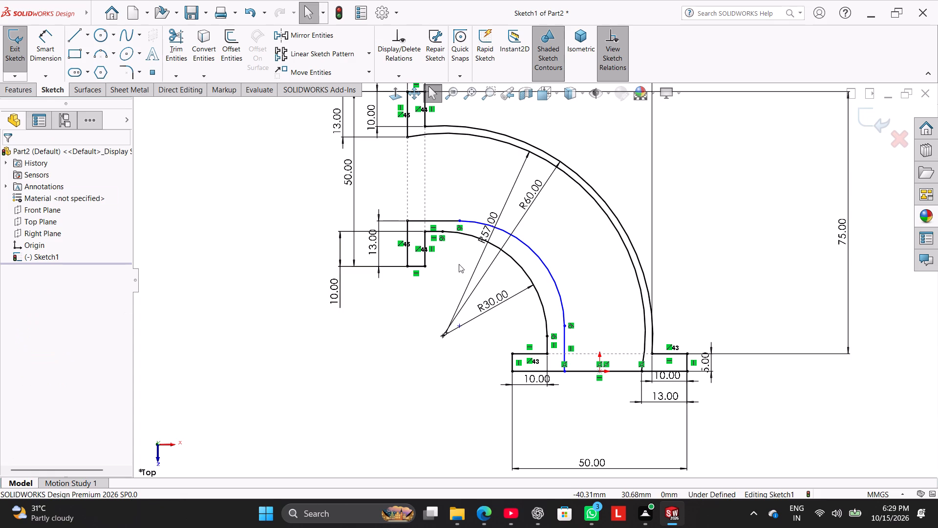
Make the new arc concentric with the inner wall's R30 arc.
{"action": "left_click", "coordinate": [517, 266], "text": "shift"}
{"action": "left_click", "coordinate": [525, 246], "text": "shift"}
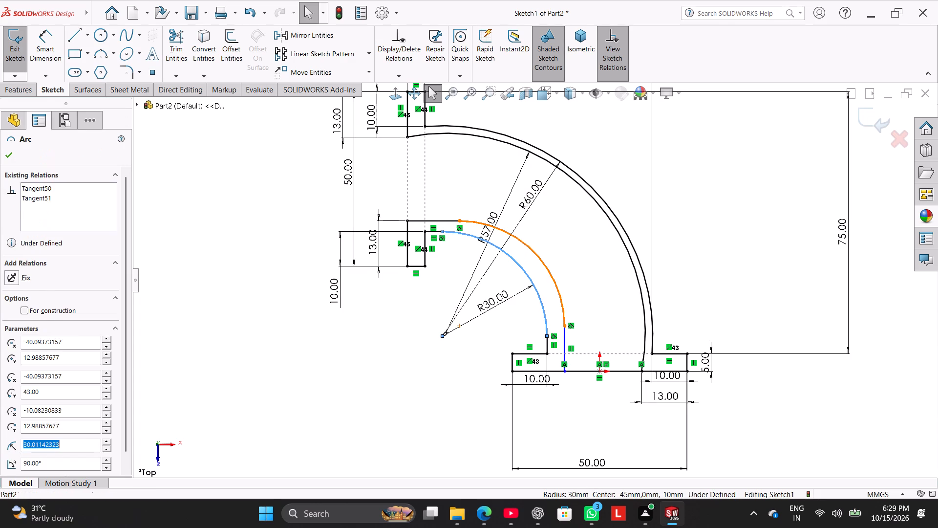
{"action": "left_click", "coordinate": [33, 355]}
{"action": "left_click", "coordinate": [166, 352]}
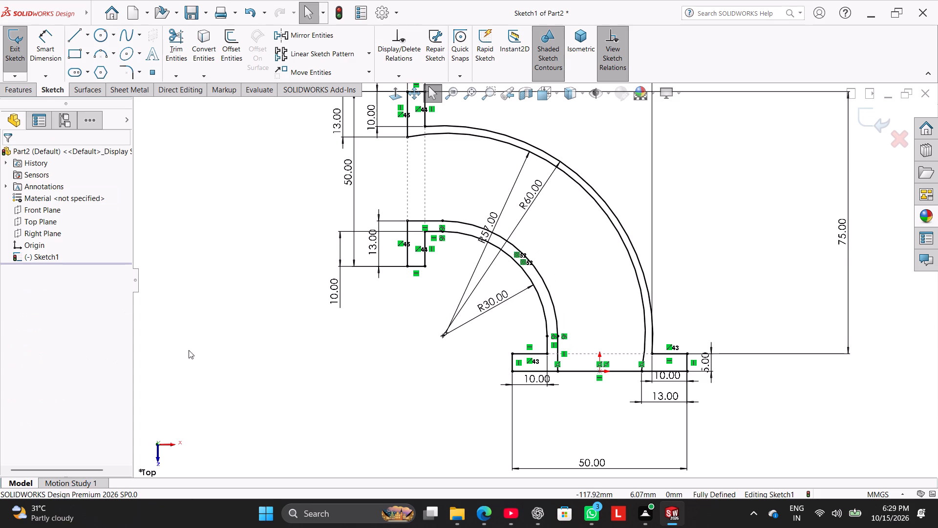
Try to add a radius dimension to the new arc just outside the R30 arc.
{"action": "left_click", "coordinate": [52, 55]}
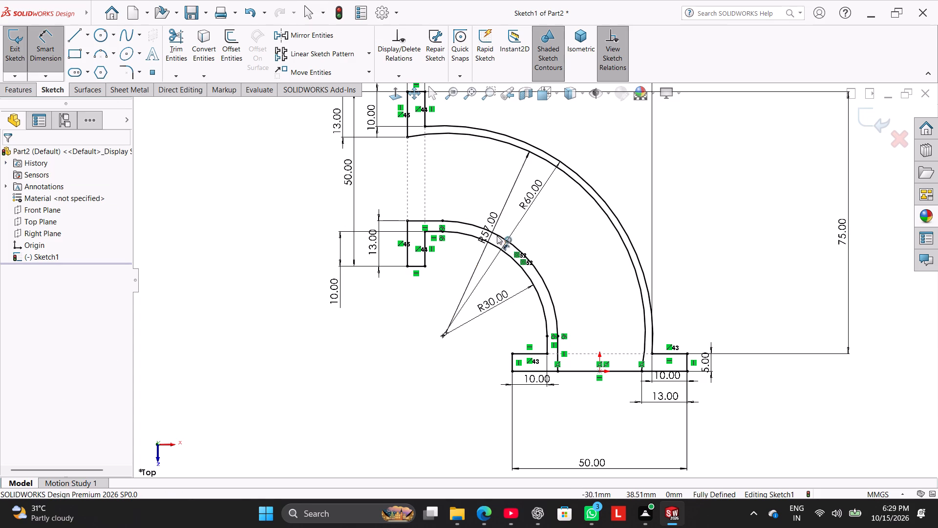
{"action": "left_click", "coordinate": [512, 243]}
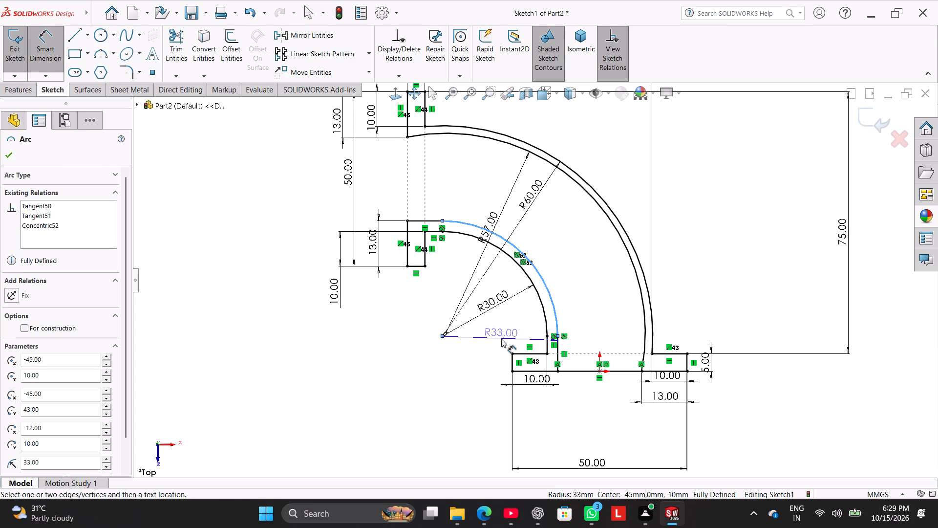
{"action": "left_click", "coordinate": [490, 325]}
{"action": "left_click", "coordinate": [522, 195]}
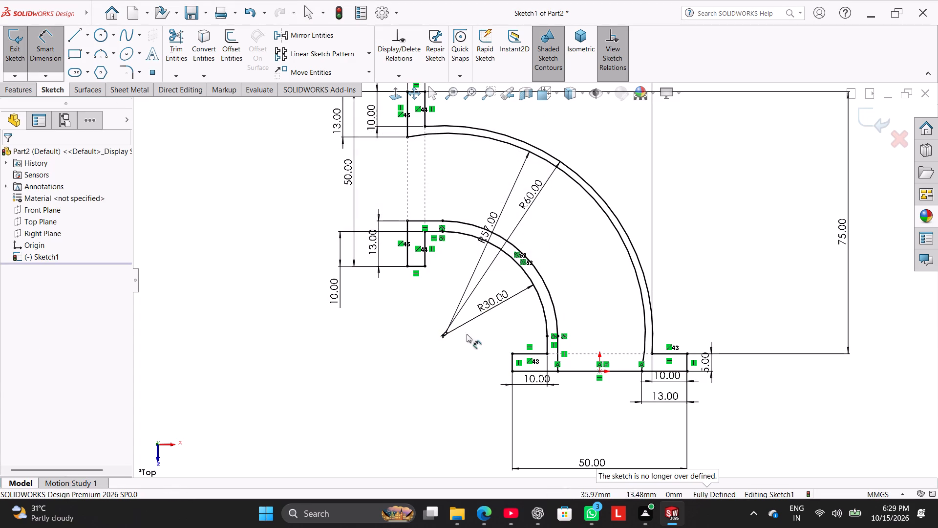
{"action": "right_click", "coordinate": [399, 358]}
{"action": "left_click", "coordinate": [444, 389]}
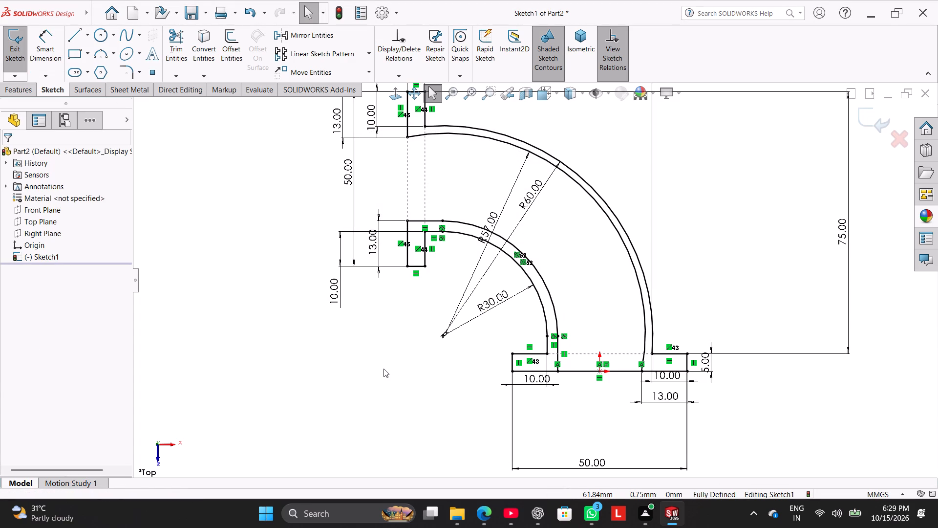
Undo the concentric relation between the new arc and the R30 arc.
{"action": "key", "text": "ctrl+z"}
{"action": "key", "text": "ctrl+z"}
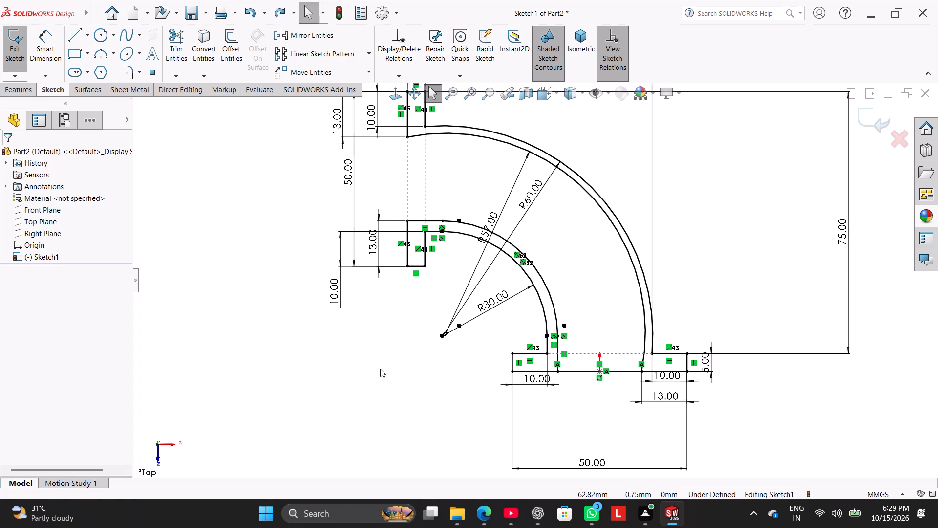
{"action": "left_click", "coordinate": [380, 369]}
Dimension the new tangent arc outside the R30 arc with a radius of 33 mm.
{"action": "left_click", "coordinate": [58, 52]}
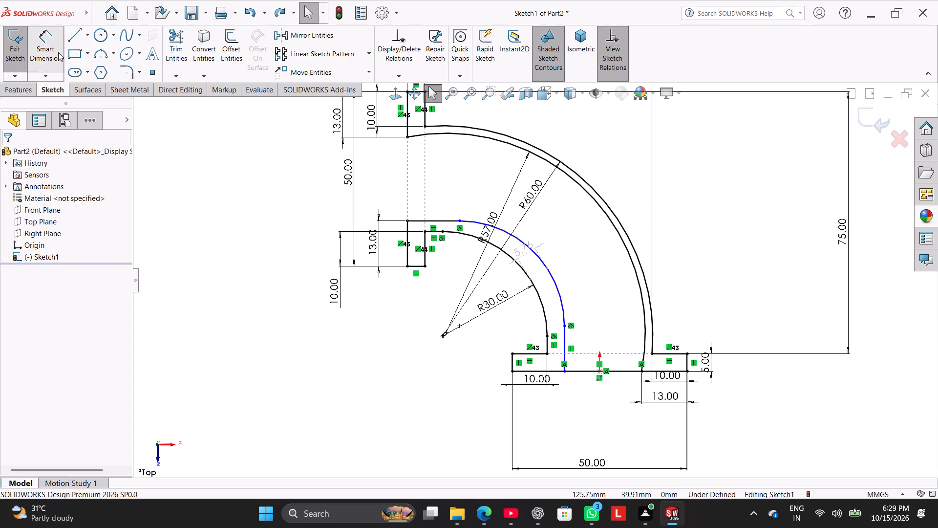
{"action": "left_click", "coordinate": [540, 257]}
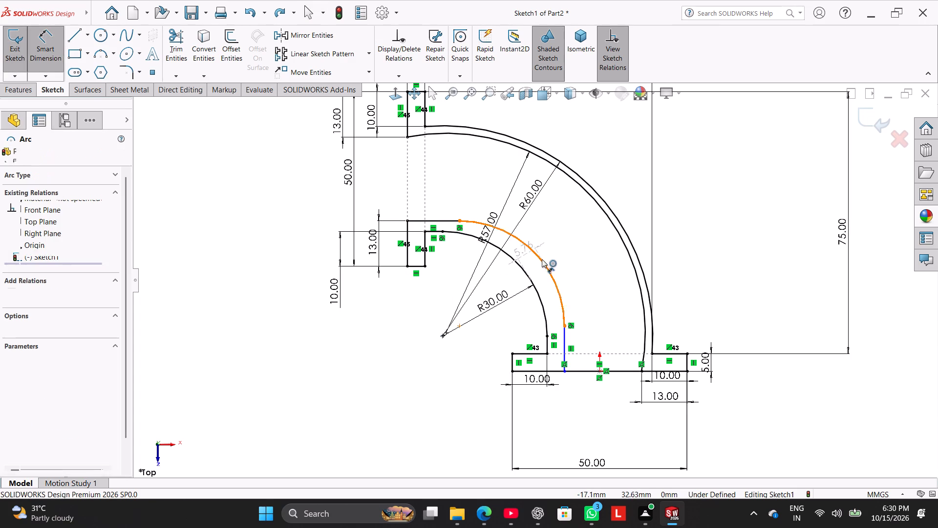
{"action": "left_click", "coordinate": [493, 320]}
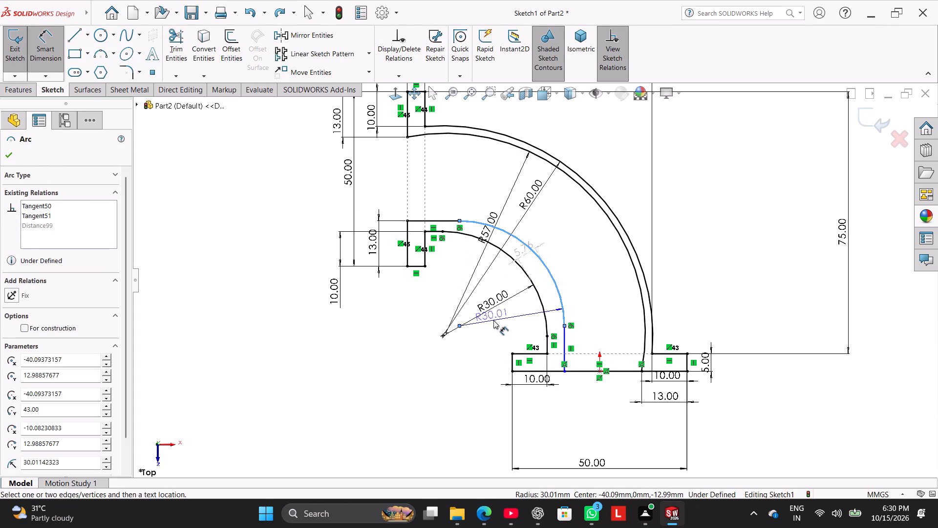
{"action": "type", "text": "33"}
{"action": "key", "text": "Return"}
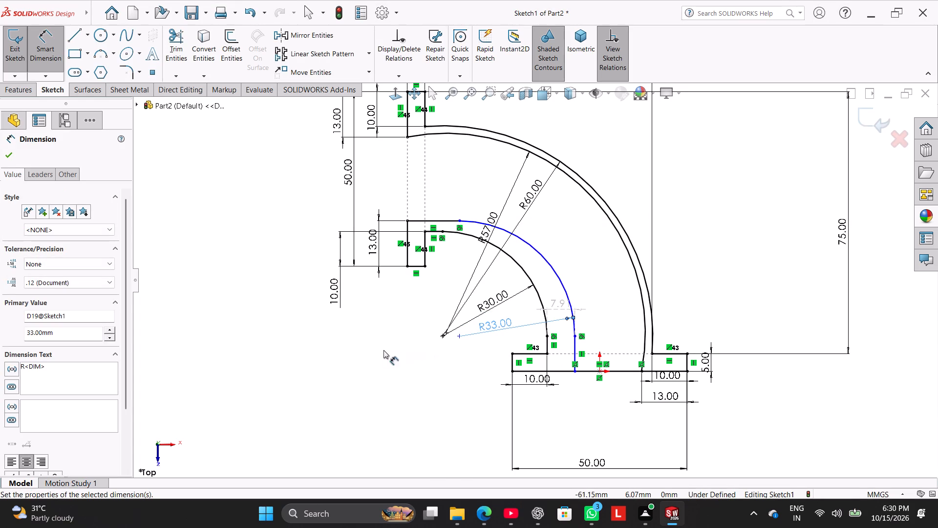
{"action": "right_click", "coordinate": [371, 352]}
{"action": "left_click", "coordinate": [399, 383]}
{"action": "left_click", "coordinate": [387, 376]}
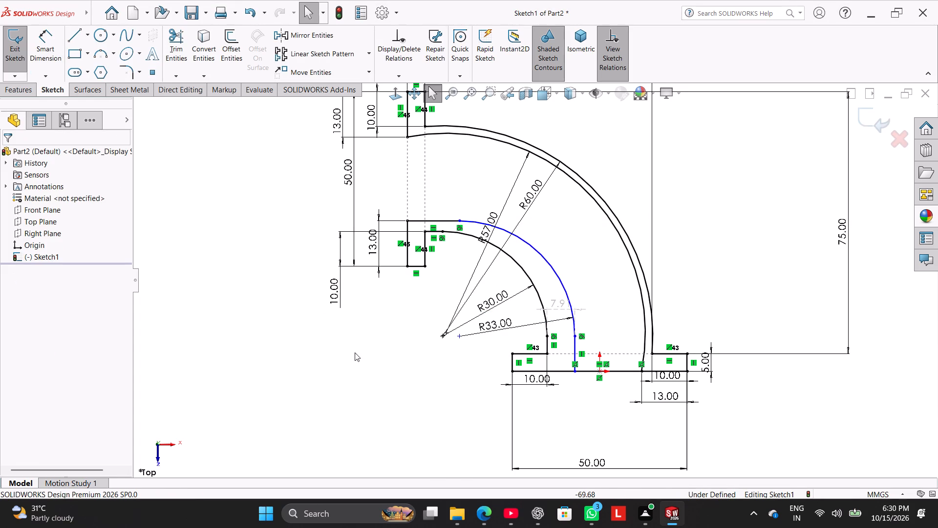
Dimension the new vertical line's lower end 13 mm from the bottom flange's outer vertical edge on the inner-wall side.
{"action": "left_click", "coordinate": [36, 54]}
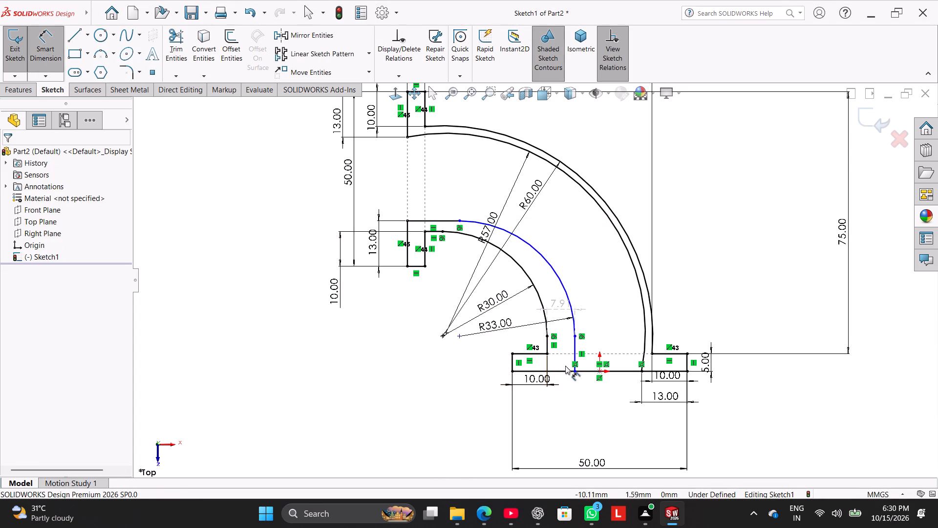
{"action": "left_click", "coordinate": [575, 371]}
{"action": "left_click", "coordinate": [514, 368]}
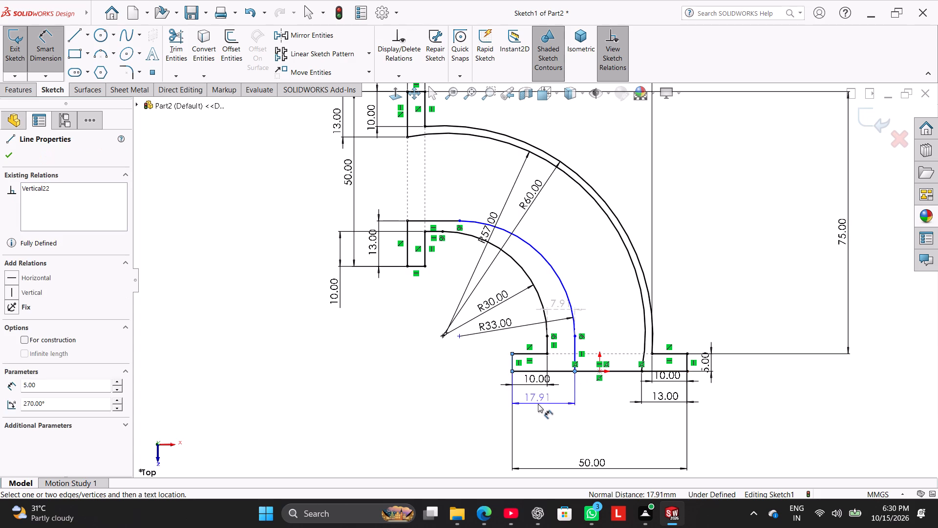
{"action": "left_click", "coordinate": [538, 404]}
{"action": "type", "text": "13"}
{"action": "key", "text": "Return"}
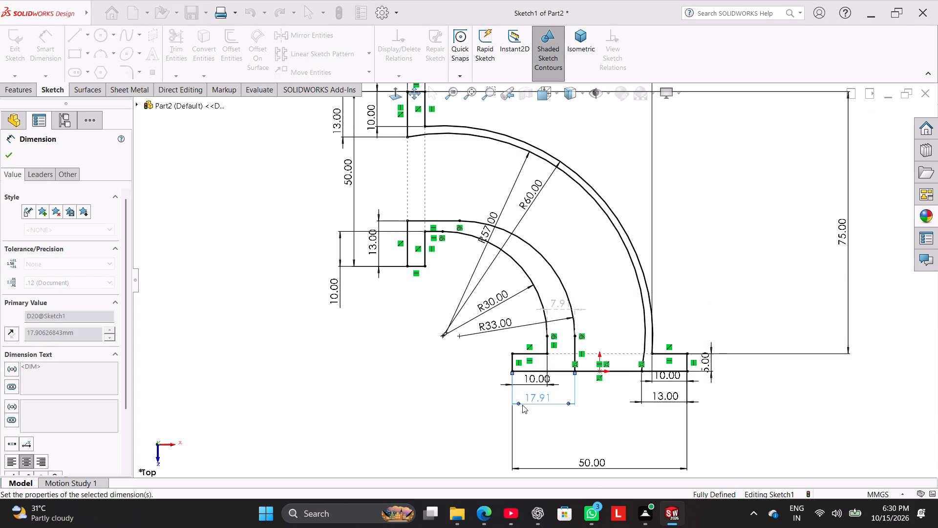
{"action": "right_click", "coordinate": [345, 396]}
{"action": "left_click", "coordinate": [387, 426]}
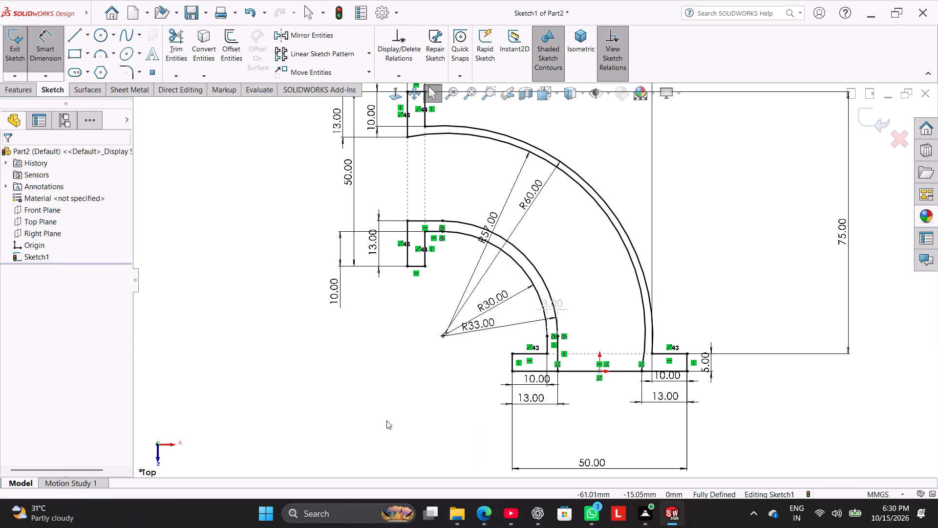
Delete the two 10 mm dimensions locating the R30 boundary, one on the vertical flange and one on the bottom flange.
{"action": "right_click", "coordinate": [359, 368]}
{"action": "left_click", "coordinate": [307, 394]}
{"action": "right_click", "coordinate": [333, 275]}
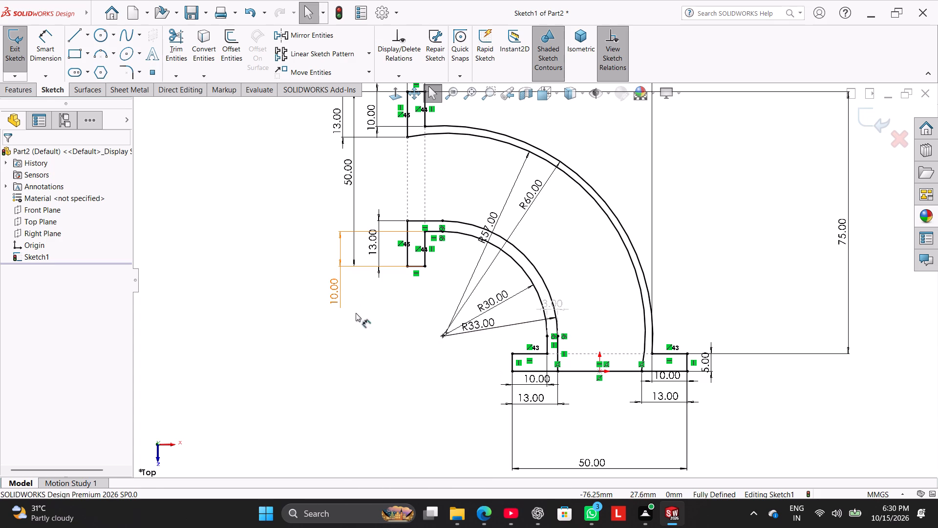
{"action": "left_click", "coordinate": [378, 388]}
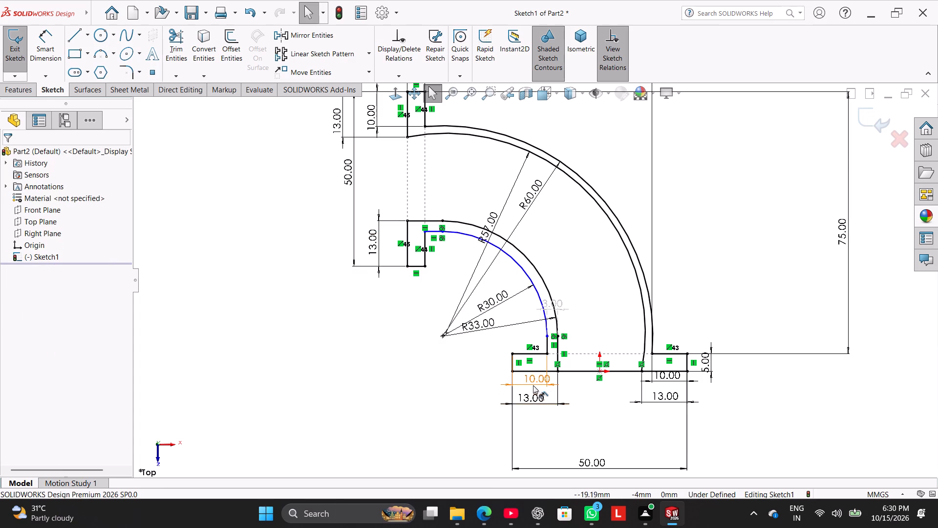
{"action": "right_click", "coordinate": [536, 384]}
{"action": "left_click", "coordinate": [561, 384]}
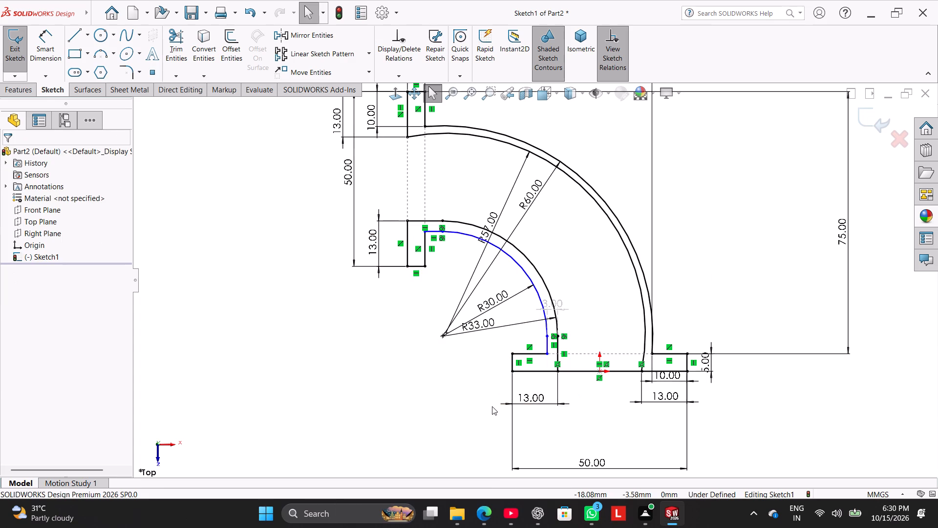
{"action": "left_click", "coordinate": [387, 407]}
{"action": "right_click", "coordinate": [430, 369]}
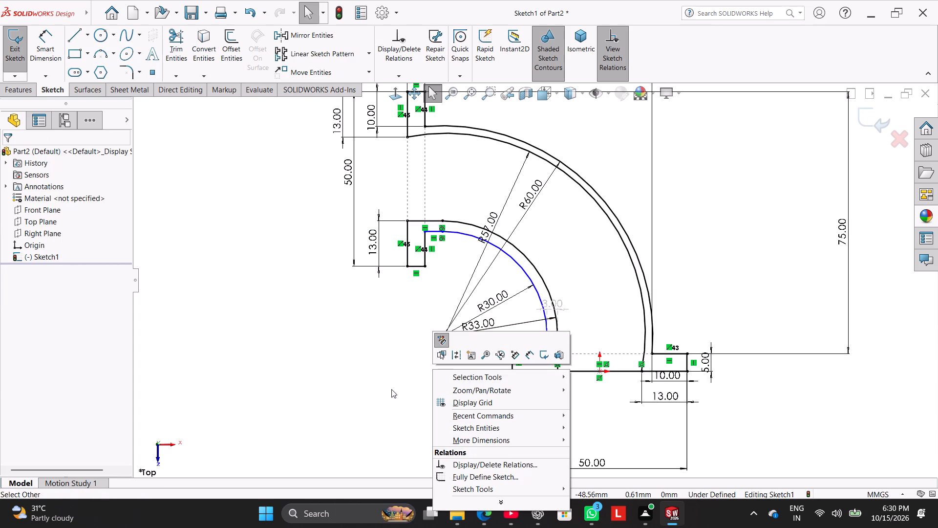
{"action": "left_click", "coordinate": [391, 389]}
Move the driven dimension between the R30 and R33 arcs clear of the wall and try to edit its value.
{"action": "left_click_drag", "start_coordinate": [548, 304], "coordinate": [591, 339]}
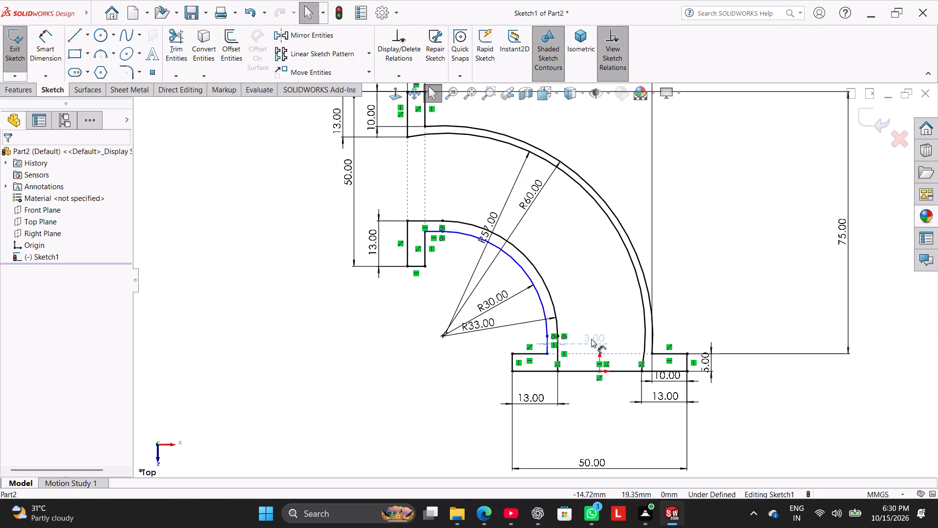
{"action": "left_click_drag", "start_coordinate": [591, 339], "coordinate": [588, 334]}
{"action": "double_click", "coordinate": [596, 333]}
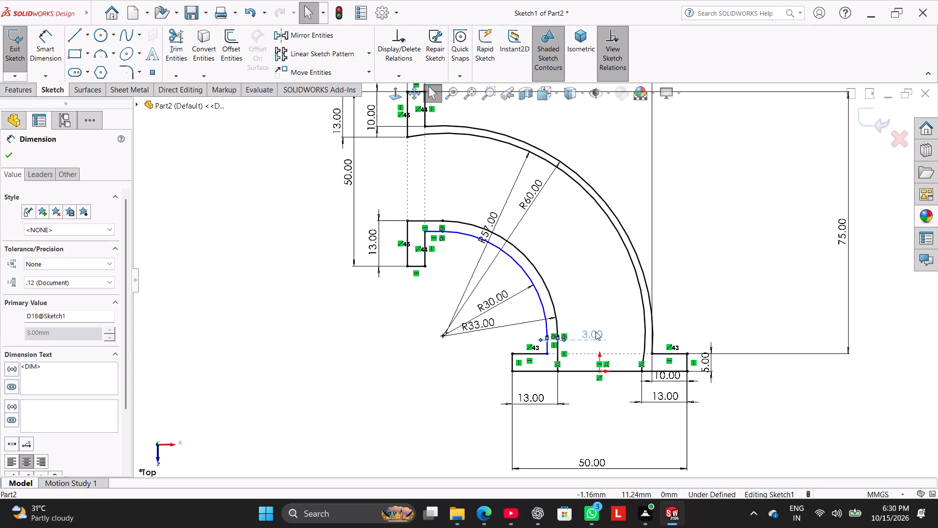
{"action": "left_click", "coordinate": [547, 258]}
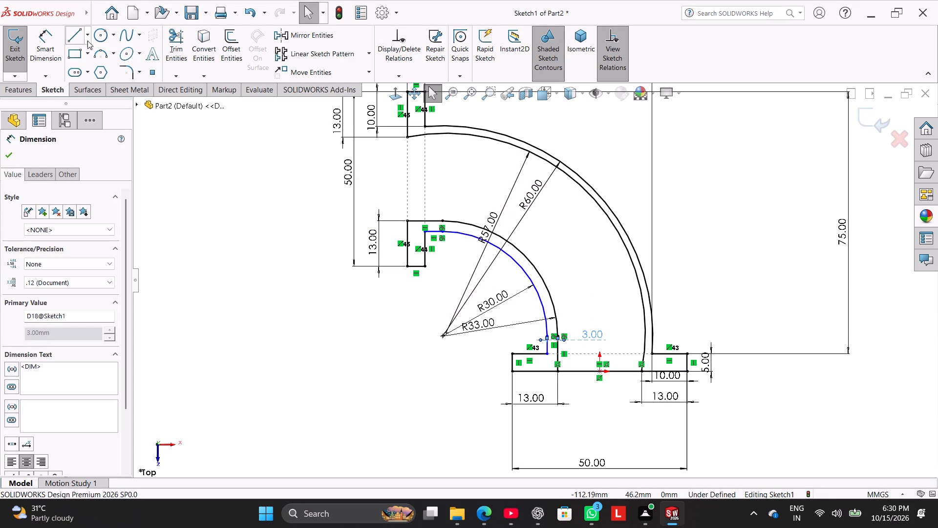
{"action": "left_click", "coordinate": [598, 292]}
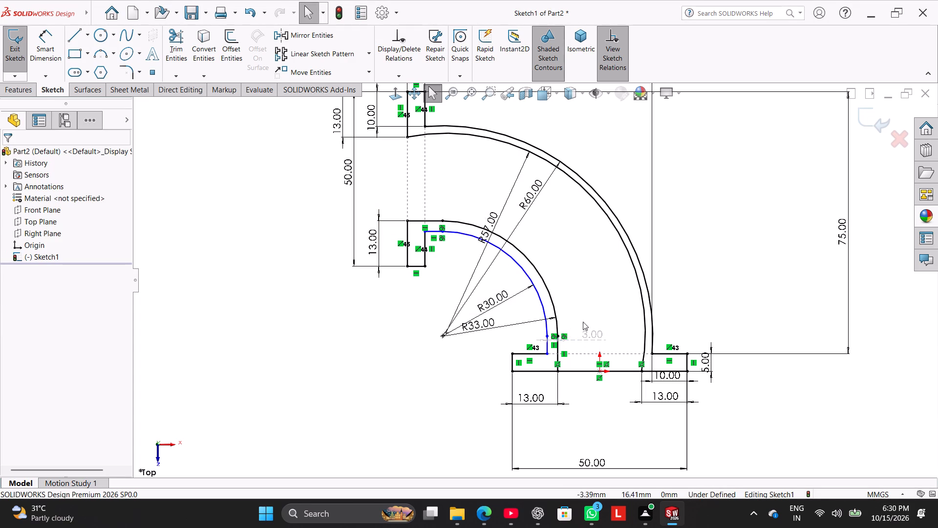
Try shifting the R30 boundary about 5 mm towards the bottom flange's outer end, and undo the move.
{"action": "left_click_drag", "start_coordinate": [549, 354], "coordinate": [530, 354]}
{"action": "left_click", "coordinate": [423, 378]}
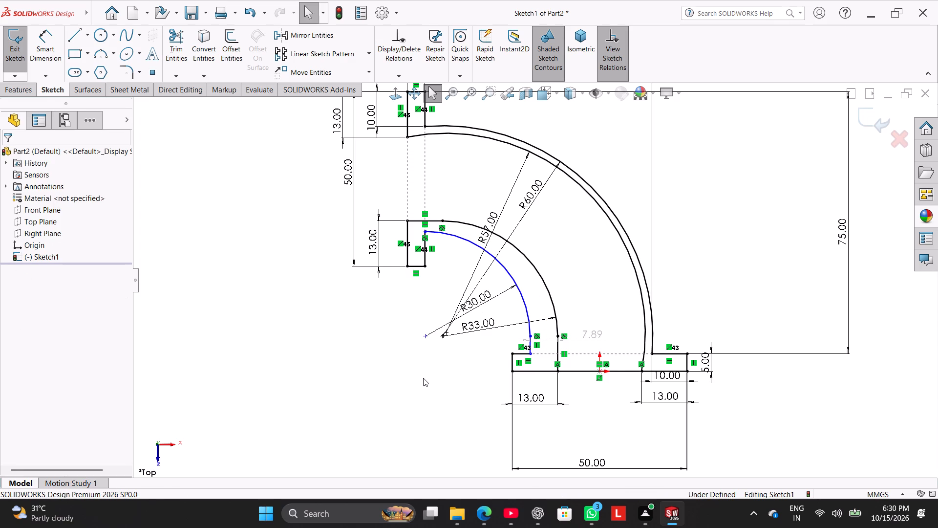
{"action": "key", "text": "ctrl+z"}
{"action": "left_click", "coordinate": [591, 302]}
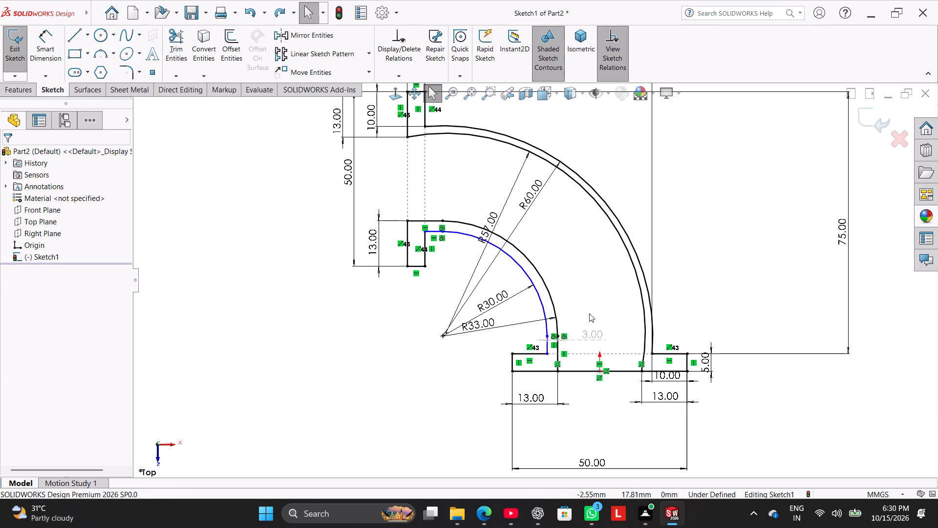
Replace the driven dimension between the R30 and R33 arcs with a driving 3 mm spacing dimension.
{"action": "right_click", "coordinate": [588, 333]}
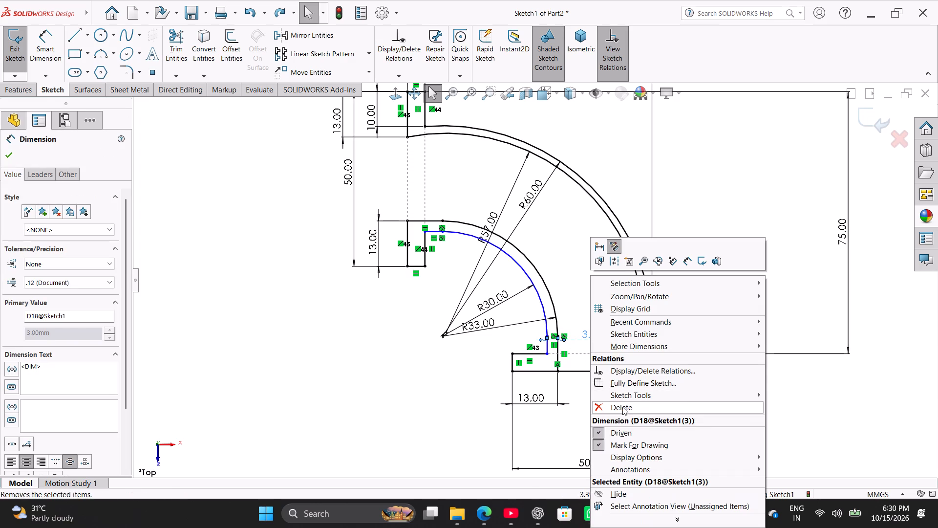
{"action": "left_click", "coordinate": [623, 408]}
{"action": "left_click", "coordinate": [50, 48]}
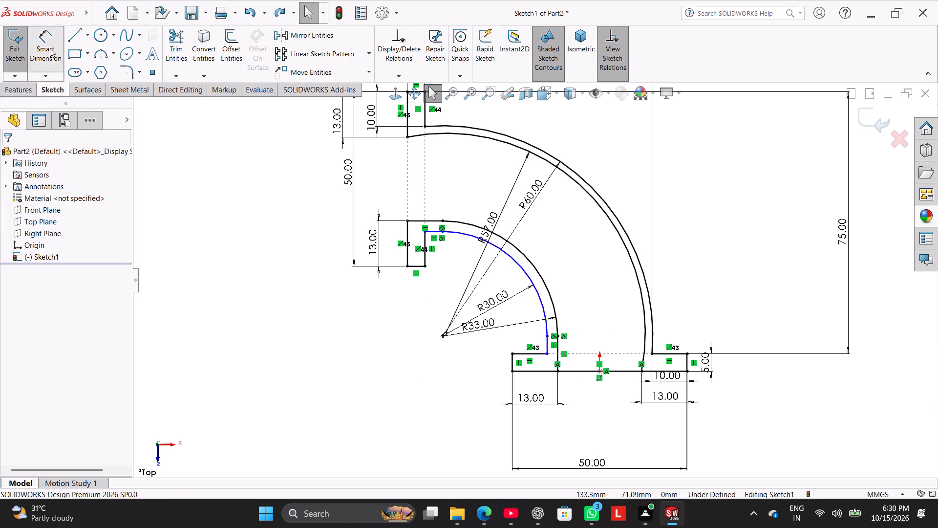
{"action": "left_click", "coordinate": [540, 299]}
{"action": "left_click", "coordinate": [554, 297]}
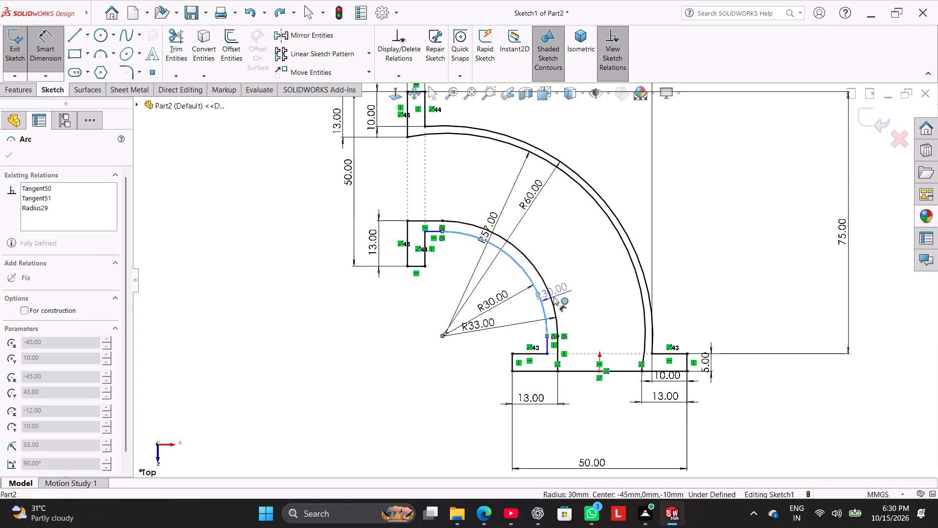
{"action": "left_click", "coordinate": [588, 336]}
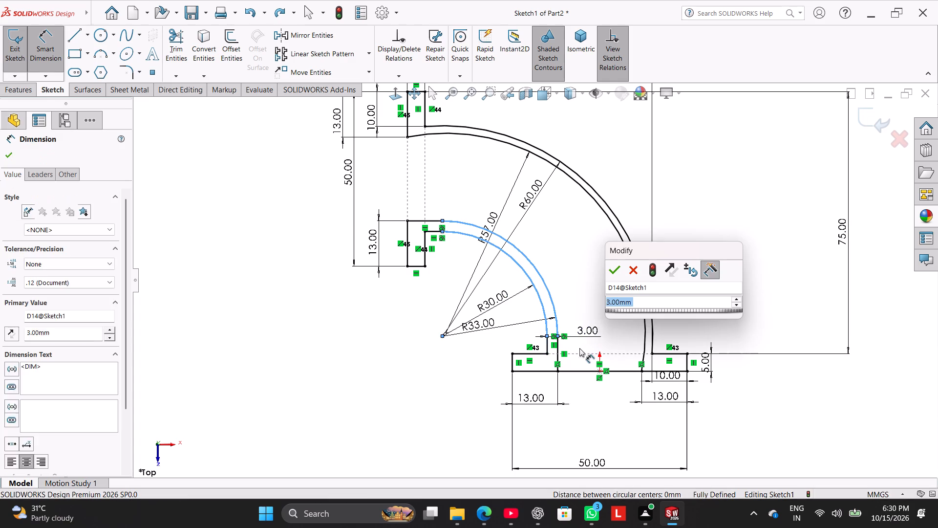
{"action": "left_click", "coordinate": [619, 274]}
{"action": "right_click", "coordinate": [343, 354]}
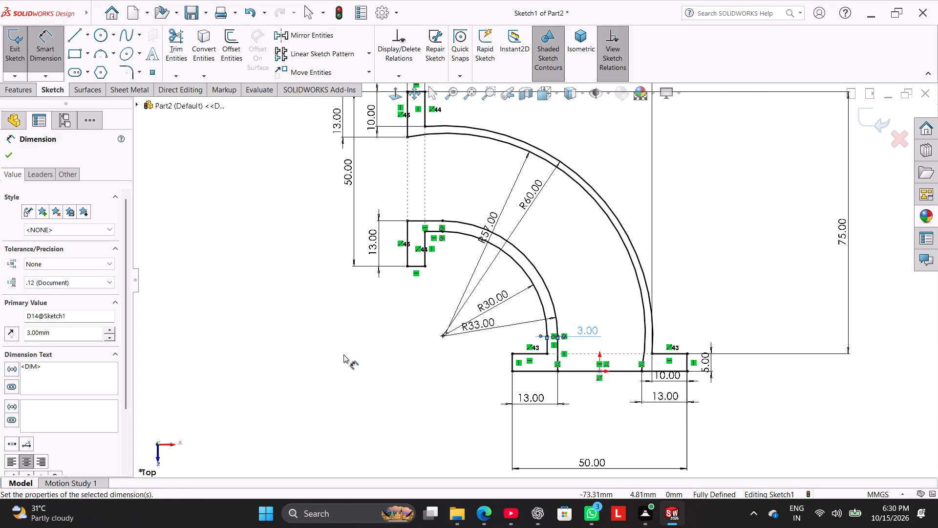
{"action": "left_click", "coordinate": [384, 384]}
{"action": "left_click", "coordinate": [390, 345]}
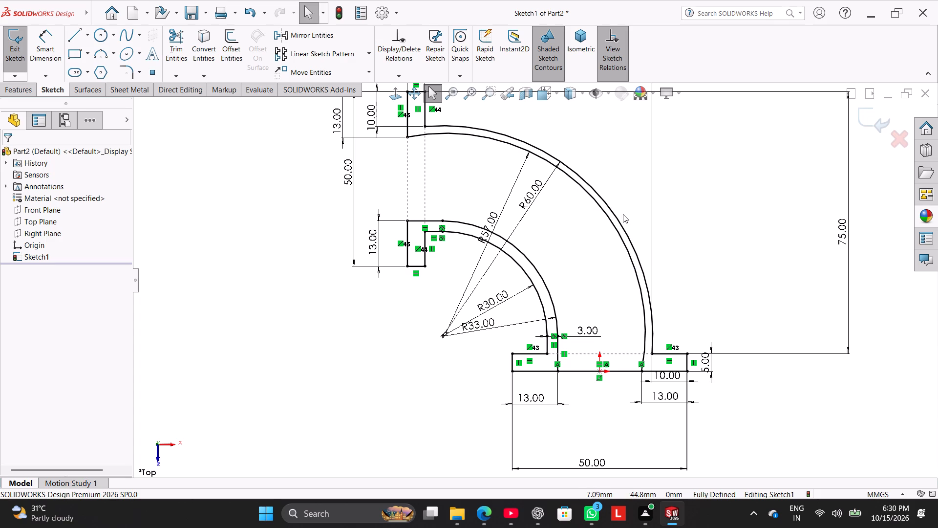
Trim away the outer wall's R57 and R60 arcs with Power trim.
{"action": "scroll", "coordinate": [625, 226], "scroll_direction": "up", "scroll_amount": 1}
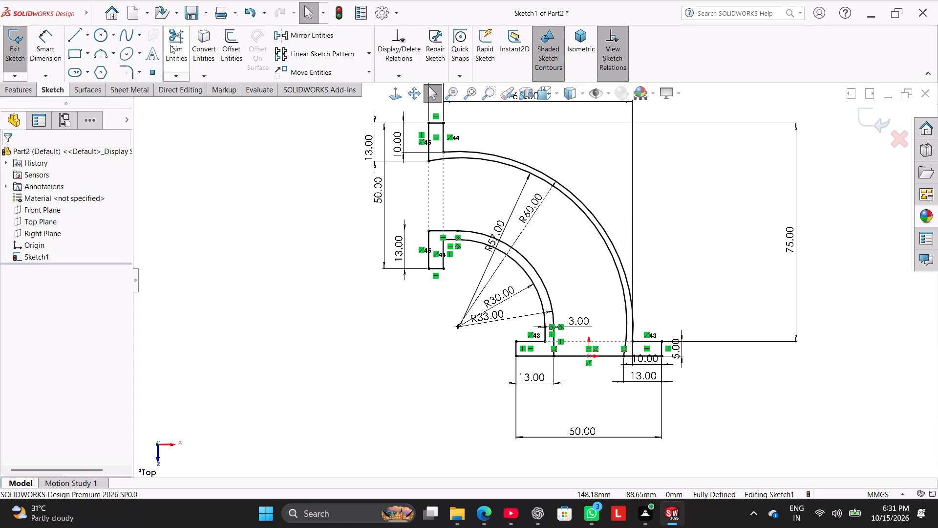
{"action": "left_click", "coordinate": [169, 41]}
{"action": "left_click_drag", "start_coordinate": [505, 127], "coordinate": [472, 191]}
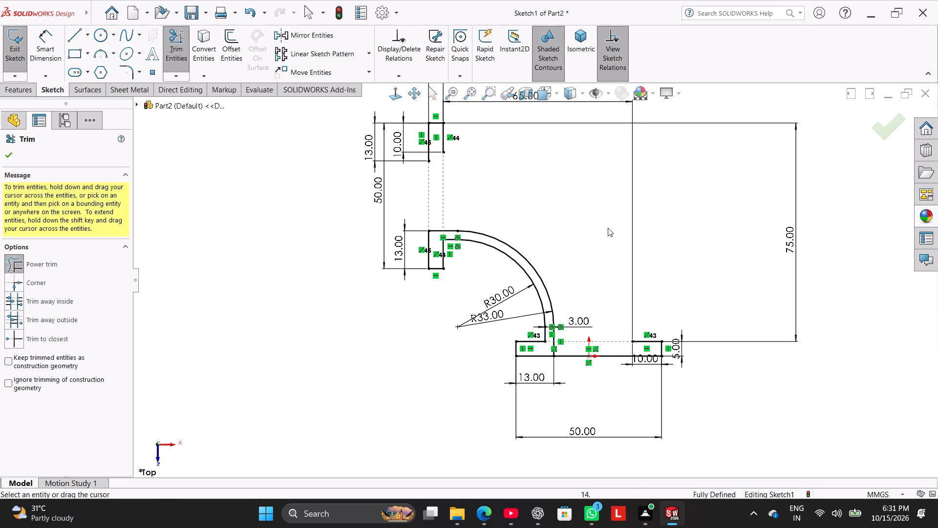
{"action": "left_click", "coordinate": [9, 155]}
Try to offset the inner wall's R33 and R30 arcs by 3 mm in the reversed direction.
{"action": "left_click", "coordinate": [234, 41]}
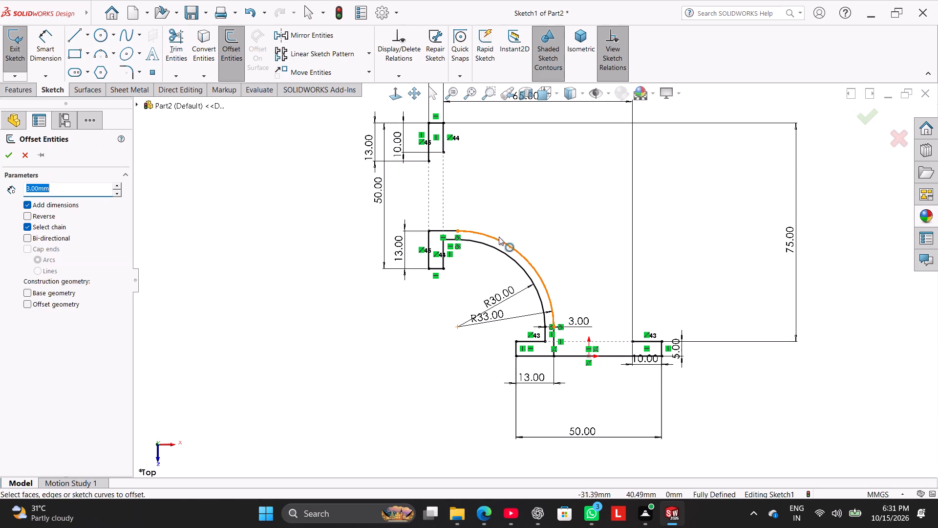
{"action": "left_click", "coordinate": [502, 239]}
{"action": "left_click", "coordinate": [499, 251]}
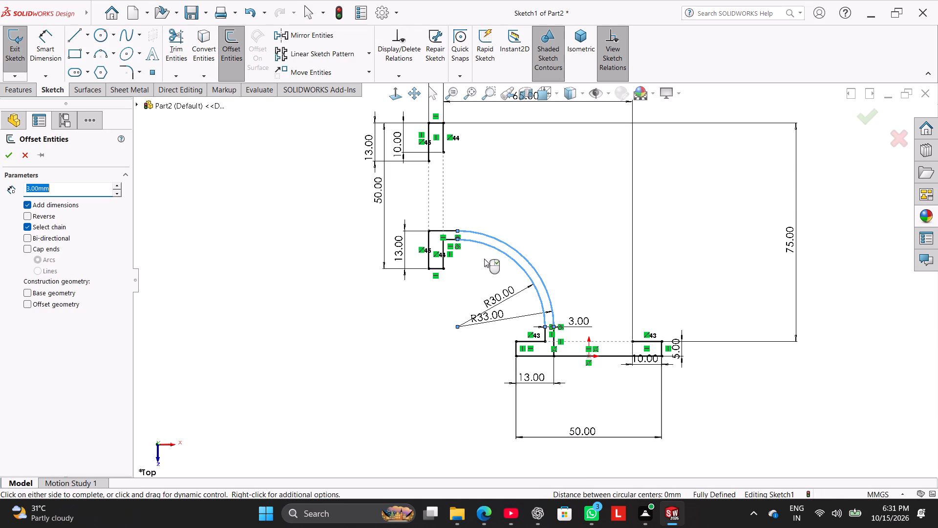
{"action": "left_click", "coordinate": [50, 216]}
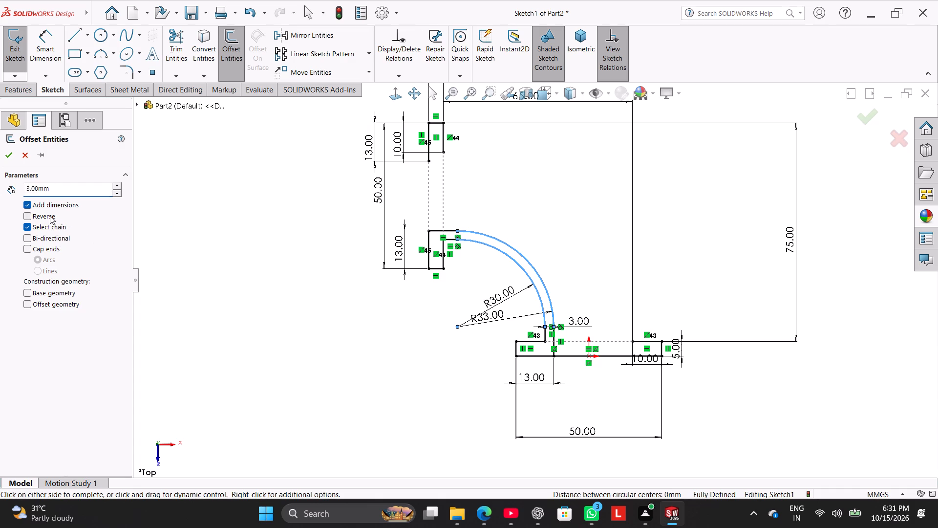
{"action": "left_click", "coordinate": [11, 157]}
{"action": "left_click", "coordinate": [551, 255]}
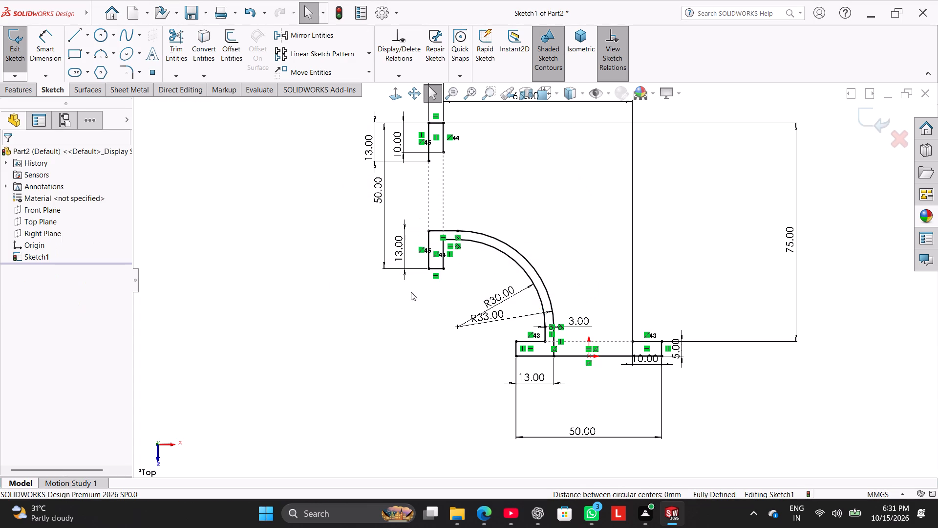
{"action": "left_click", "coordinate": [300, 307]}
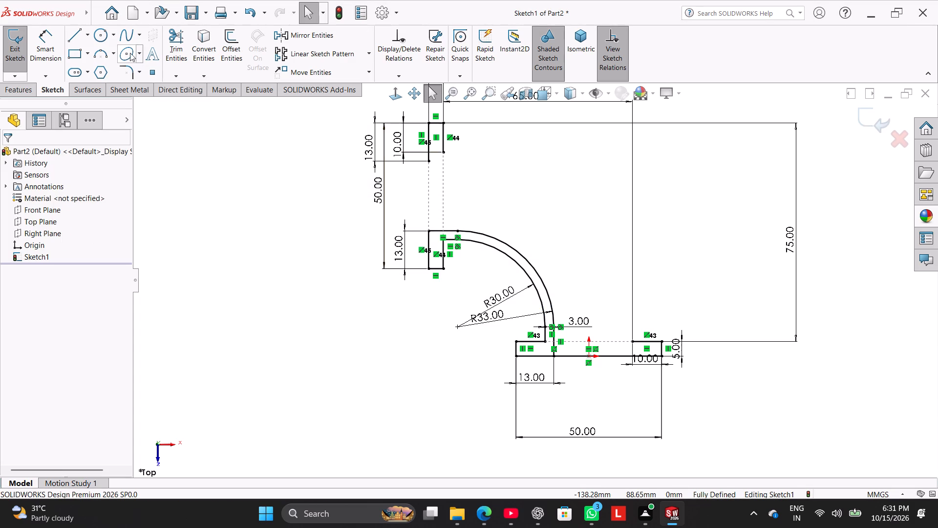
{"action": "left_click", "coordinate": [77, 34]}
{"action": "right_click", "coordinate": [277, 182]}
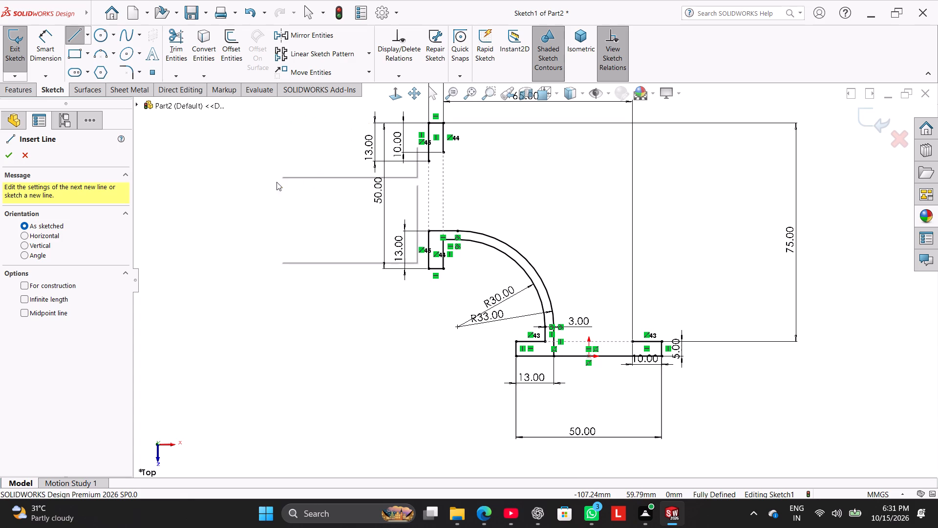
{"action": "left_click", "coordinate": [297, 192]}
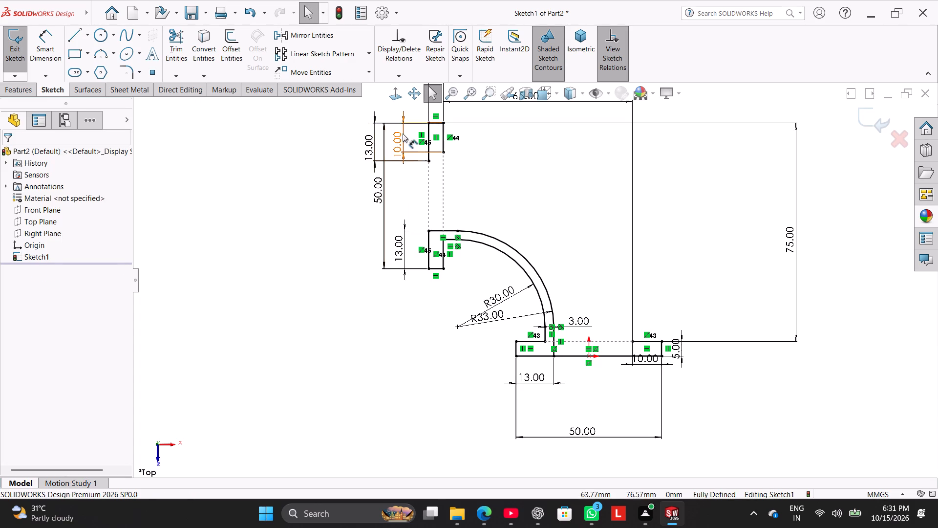
Delete the vertical 10 mm dimension at the free end of the 50 mm vertical flange.
{"action": "right_click", "coordinate": [402, 134]}
{"action": "left_click", "coordinate": [439, 255]}
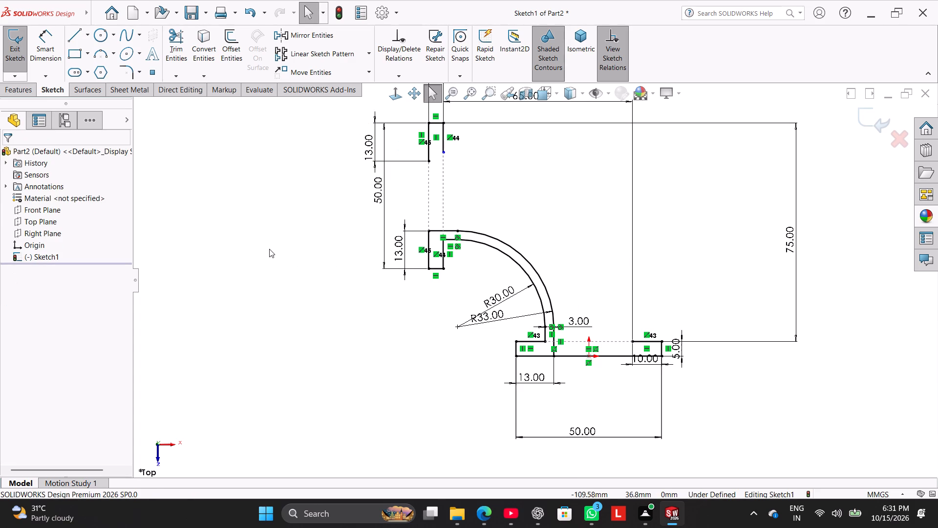
{"action": "left_click", "coordinate": [269, 249]}
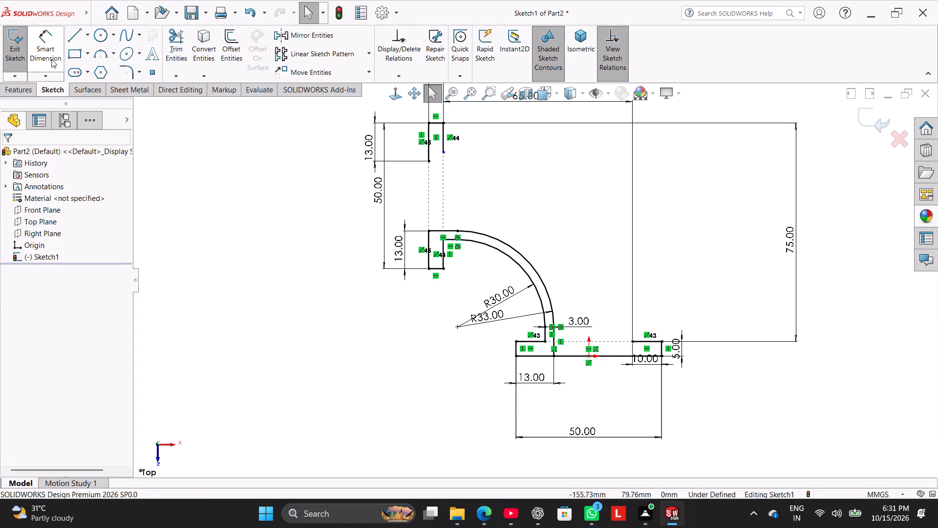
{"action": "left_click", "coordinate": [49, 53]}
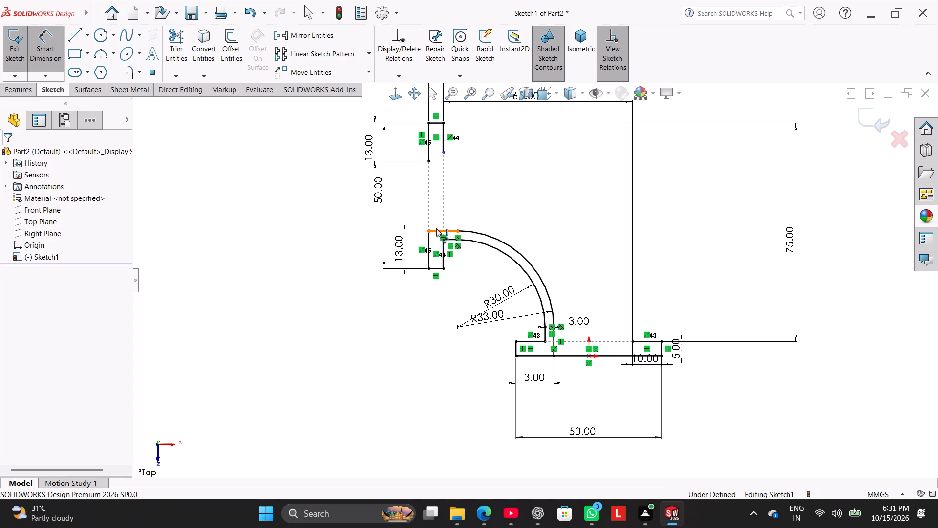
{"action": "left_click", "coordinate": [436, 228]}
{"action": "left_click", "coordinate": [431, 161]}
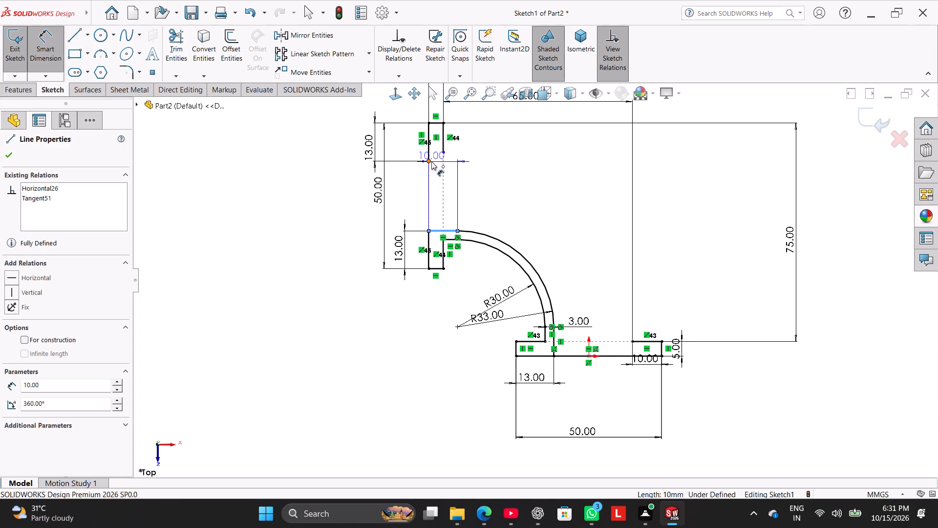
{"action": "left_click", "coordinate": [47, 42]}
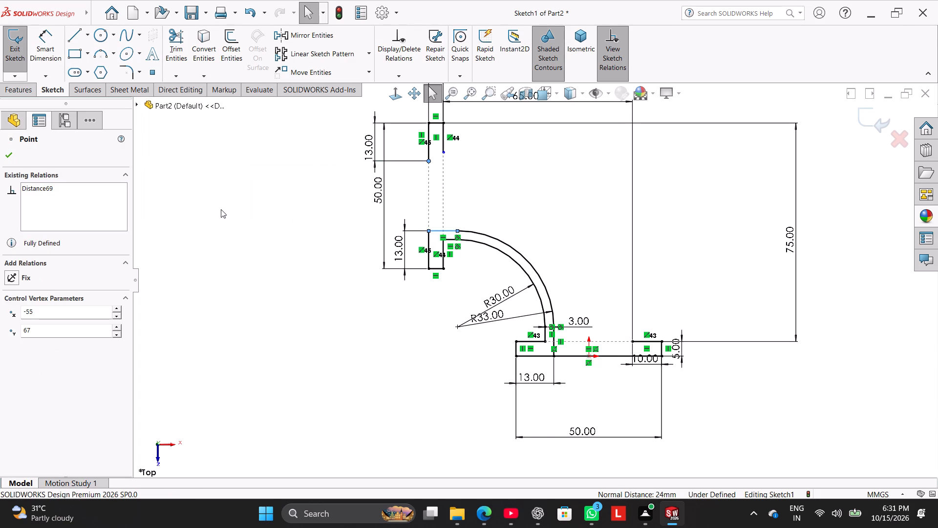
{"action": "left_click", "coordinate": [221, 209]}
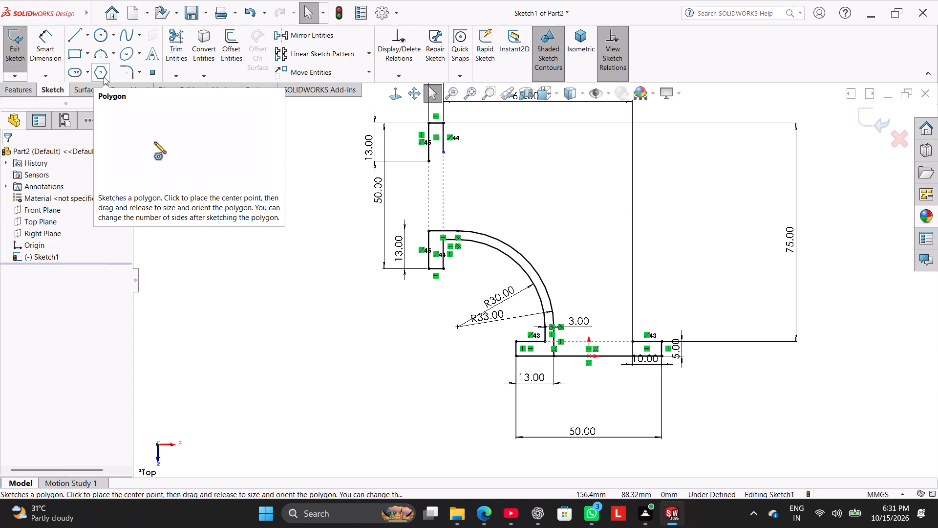
Delete the 50 mm overall width dimension of the bottom flange.
{"action": "right_click", "coordinate": [572, 431]}
{"action": "left_click", "coordinate": [610, 383]}
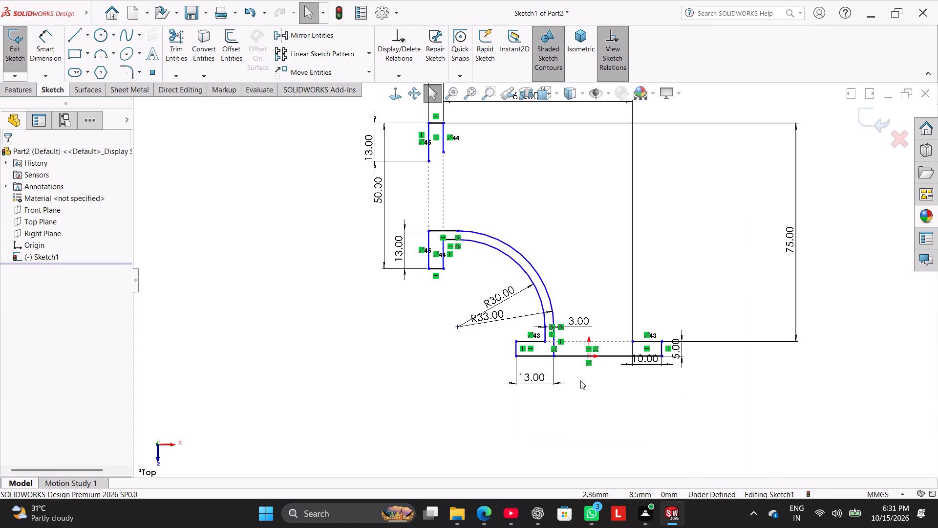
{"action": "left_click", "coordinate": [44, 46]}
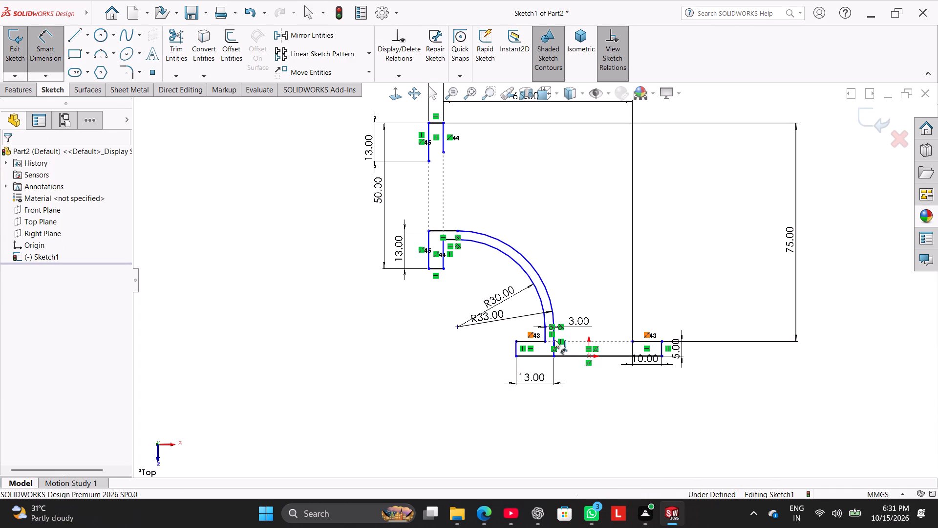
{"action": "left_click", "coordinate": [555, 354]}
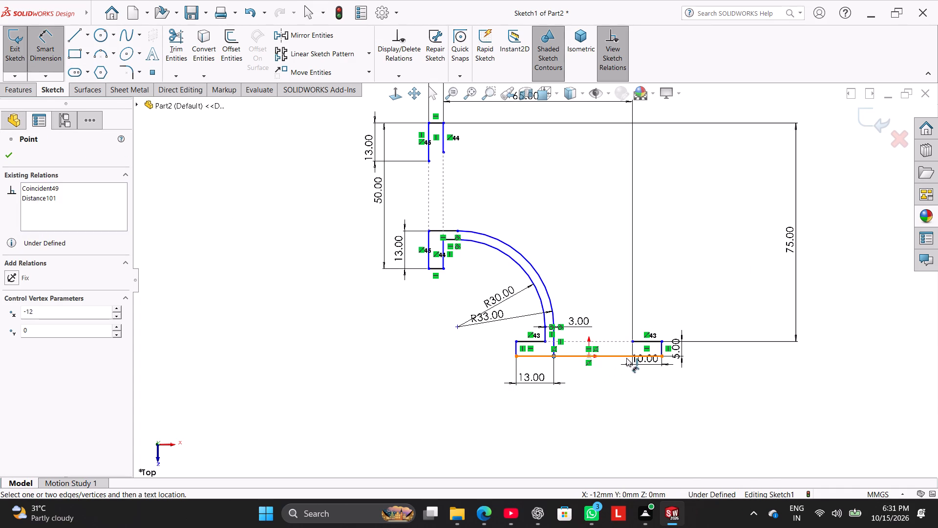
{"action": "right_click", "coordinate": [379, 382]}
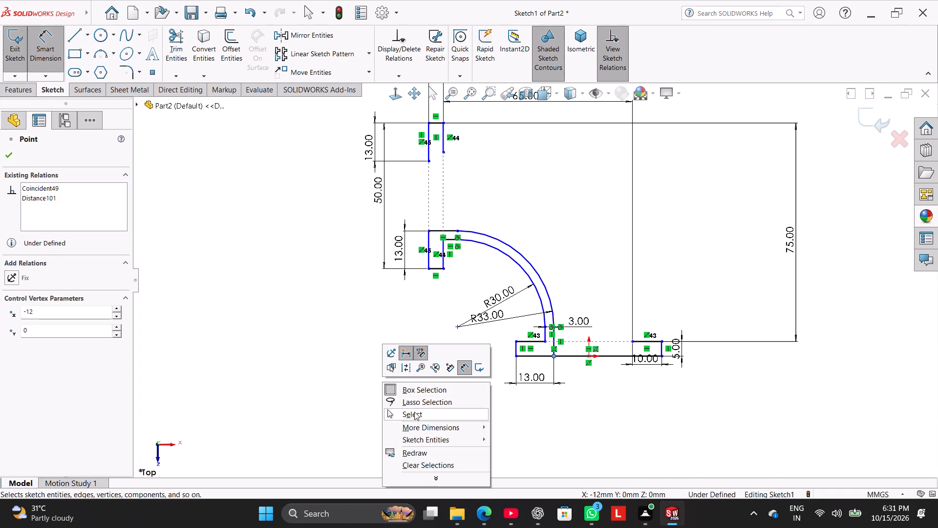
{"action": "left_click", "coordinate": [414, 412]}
Sketch a vertical line upward from the bottom flange's base edge, about 25 mm from the foot of the inner wall's R33 side.
{"action": "left_click", "coordinate": [77, 37]}
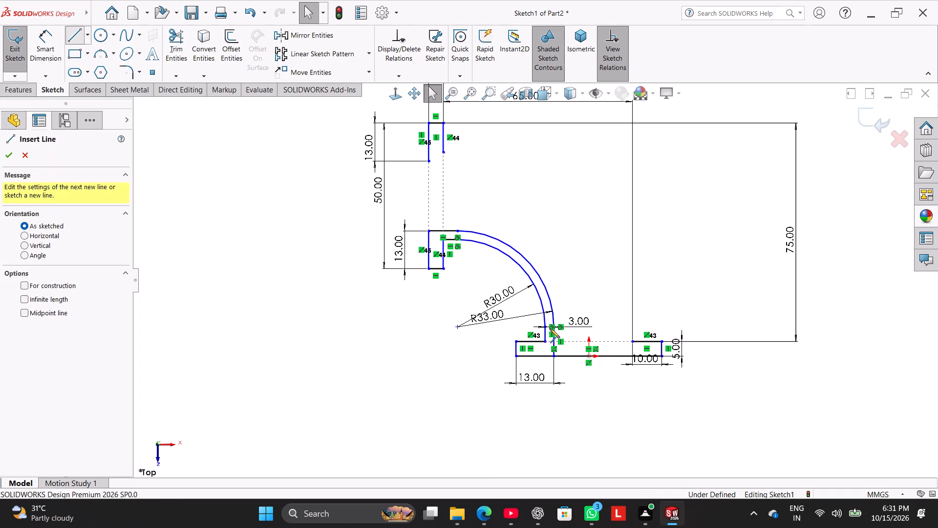
{"action": "left_click", "coordinate": [627, 356]}
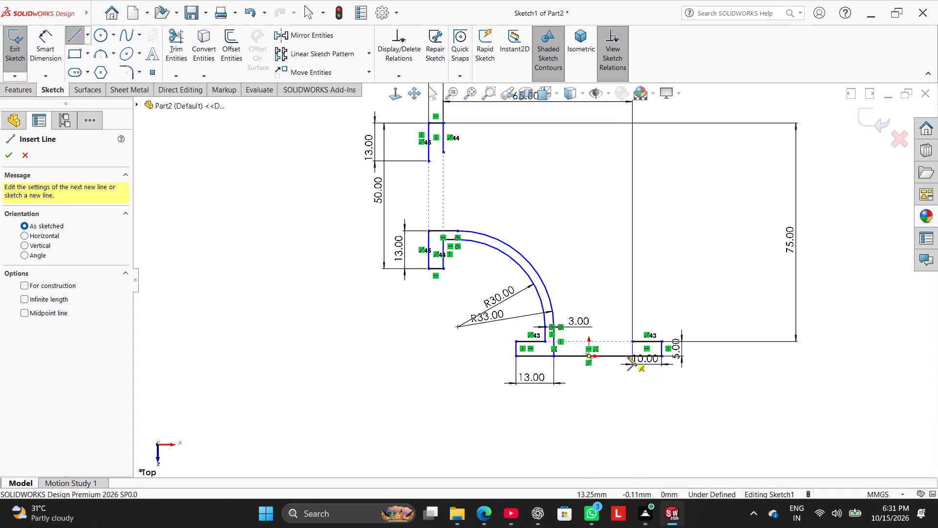
{"action": "left_click", "coordinate": [628, 325]}
{"action": "right_click", "coordinate": [648, 317]}
{"action": "left_click", "coordinate": [674, 320]}
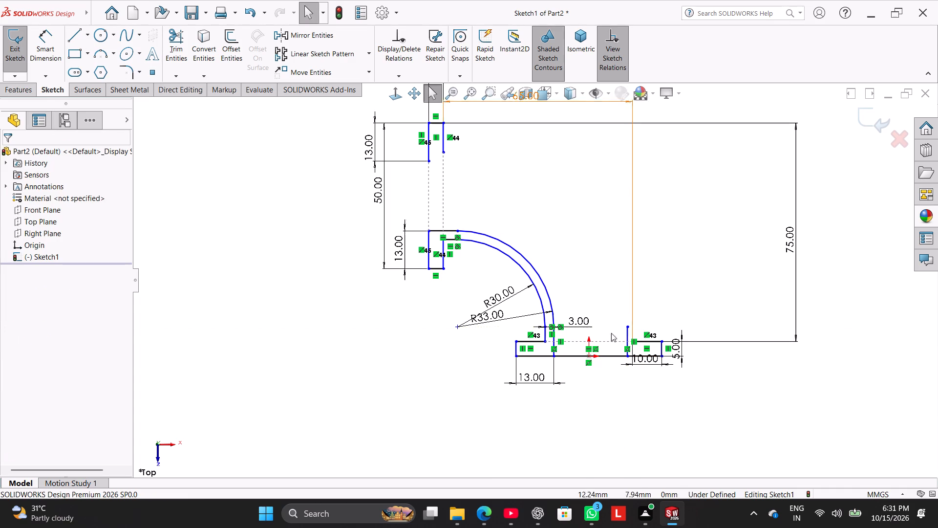
Dimension the base distance from the foot of the R33 wall side to the new vertical line as 24 mm.
{"action": "left_click_drag", "start_coordinate": [44, 51], "coordinate": [59, 69]}
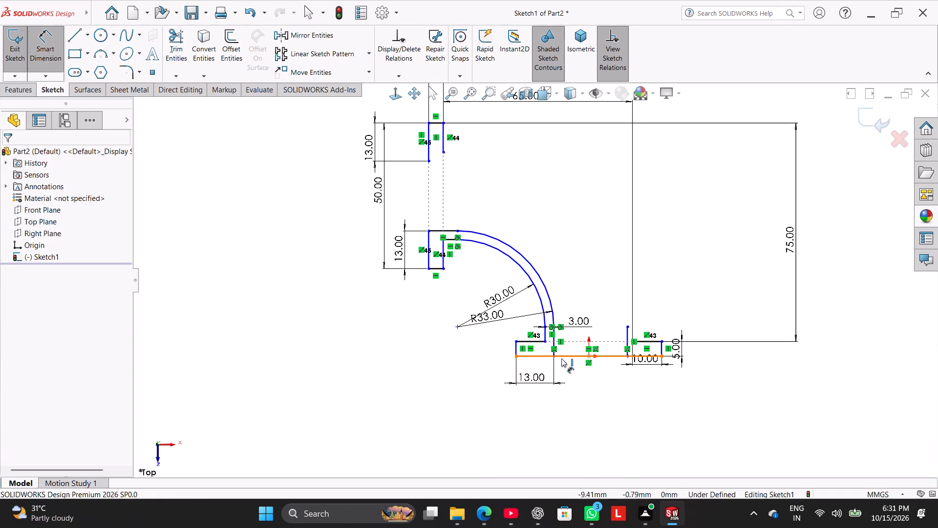
{"action": "left_click", "coordinate": [552, 356]}
{"action": "left_click", "coordinate": [626, 358]}
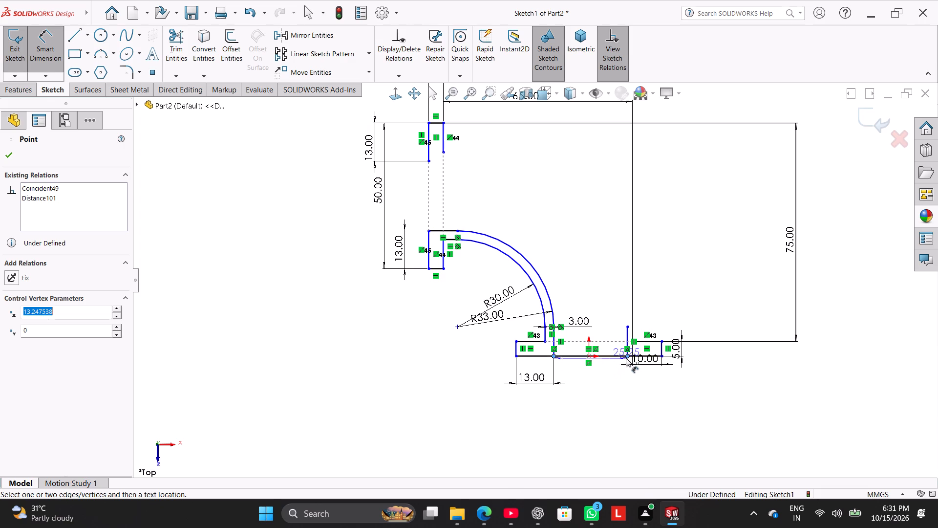
{"action": "left_click", "coordinate": [606, 382]}
{"action": "type", "text": "24"}
{"action": "key", "text": "Return"}
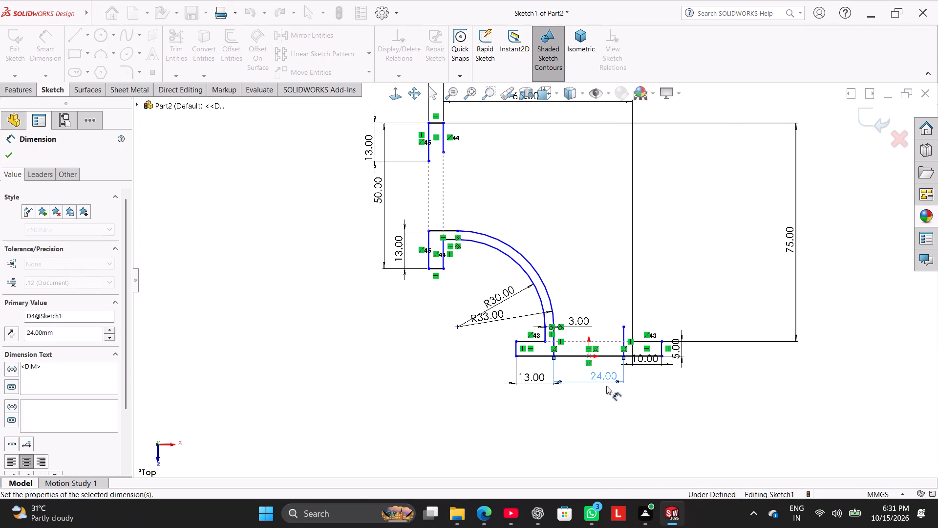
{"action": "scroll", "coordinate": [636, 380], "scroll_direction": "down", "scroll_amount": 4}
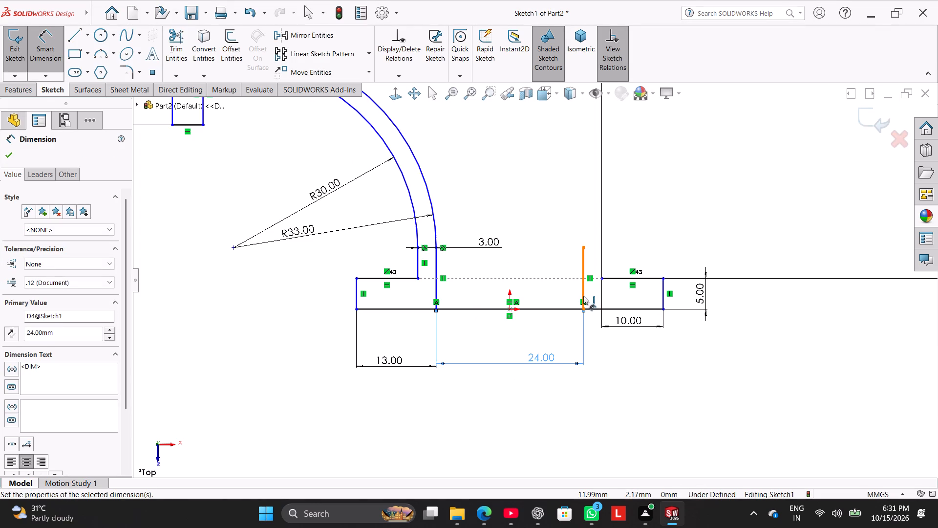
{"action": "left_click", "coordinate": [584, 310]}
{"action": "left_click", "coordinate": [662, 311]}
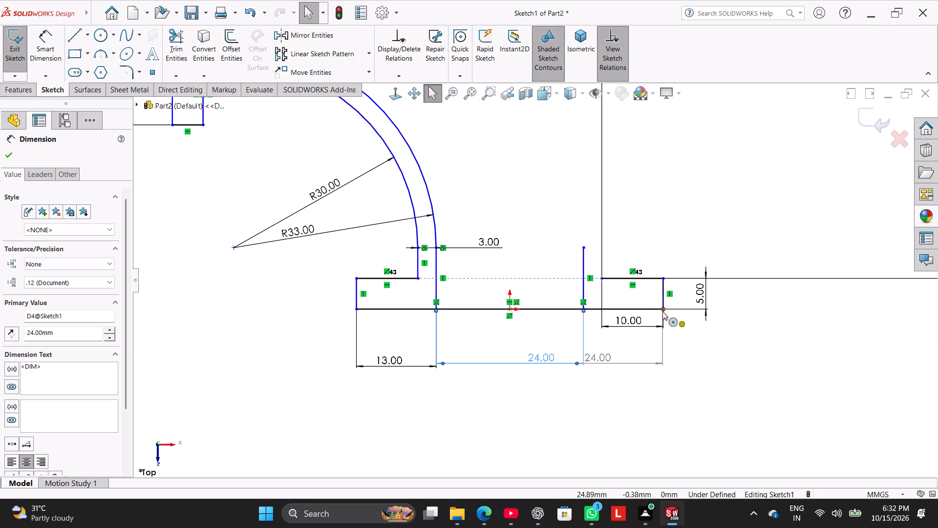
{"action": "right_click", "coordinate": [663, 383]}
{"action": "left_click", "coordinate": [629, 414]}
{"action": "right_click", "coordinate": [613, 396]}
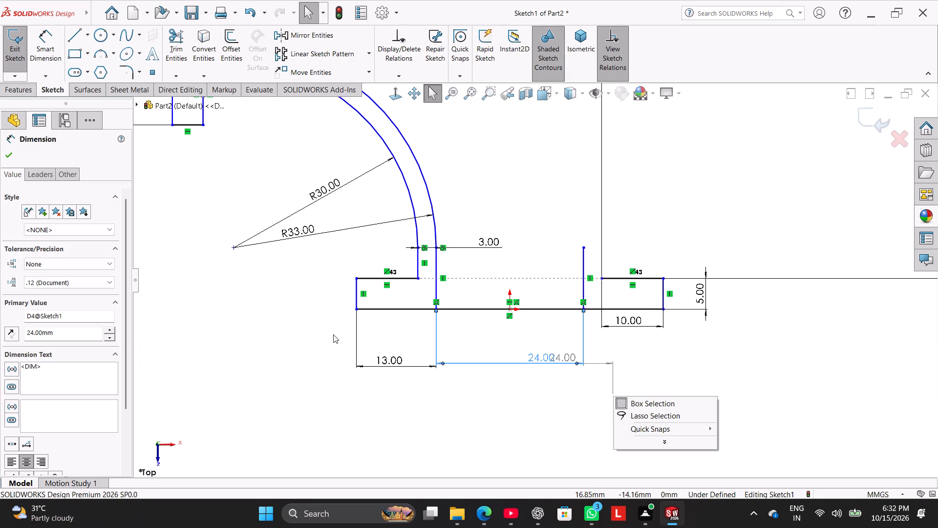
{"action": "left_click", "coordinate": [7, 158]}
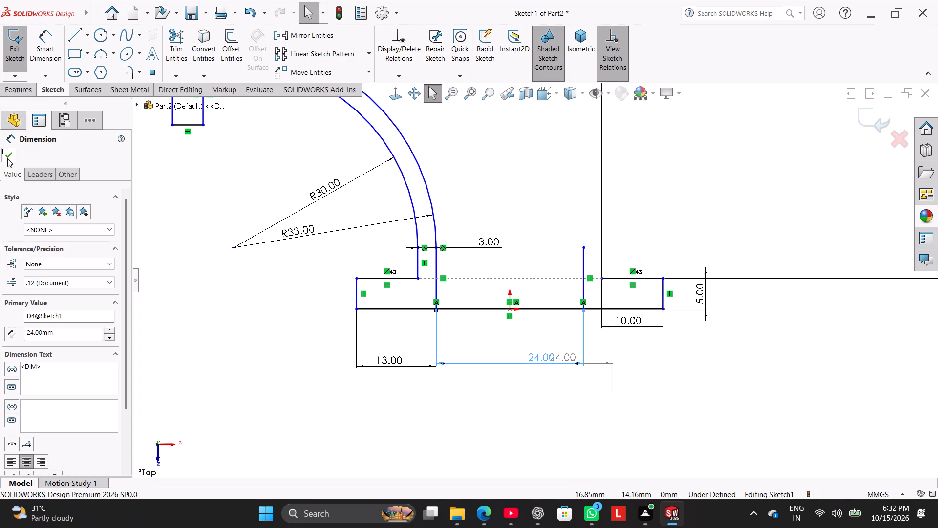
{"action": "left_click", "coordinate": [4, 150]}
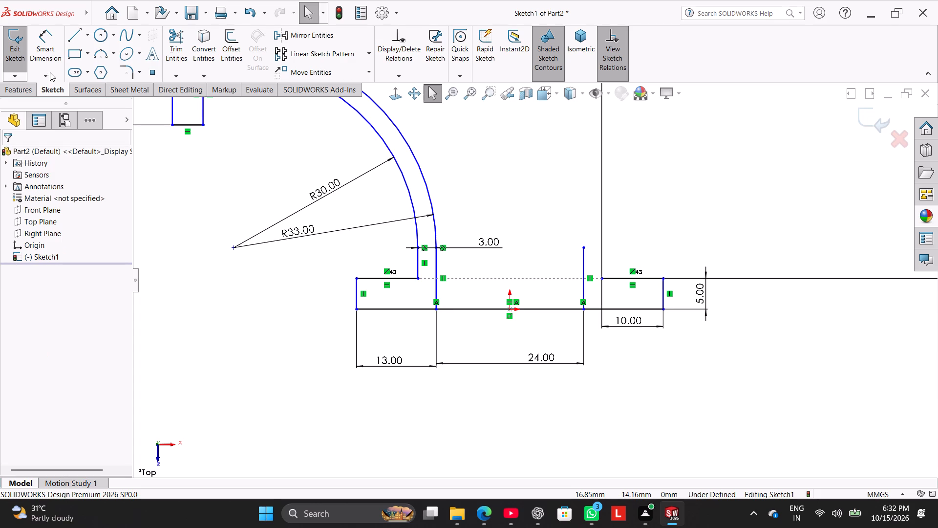
Add a 13 mm dimension from the new vertical line's foot to the bottom flange's end edge farther from the arcs.
{"action": "left_click", "coordinate": [49, 66]}
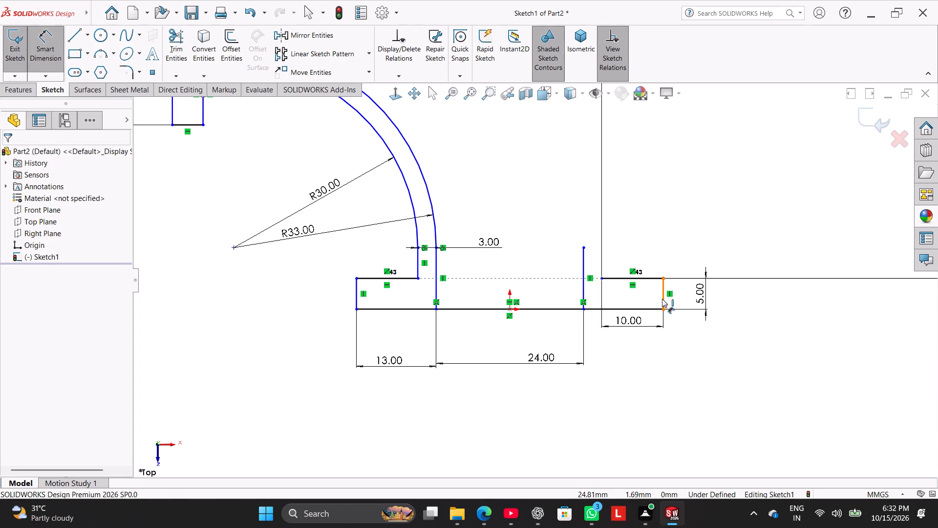
{"action": "left_click", "coordinate": [662, 299]}
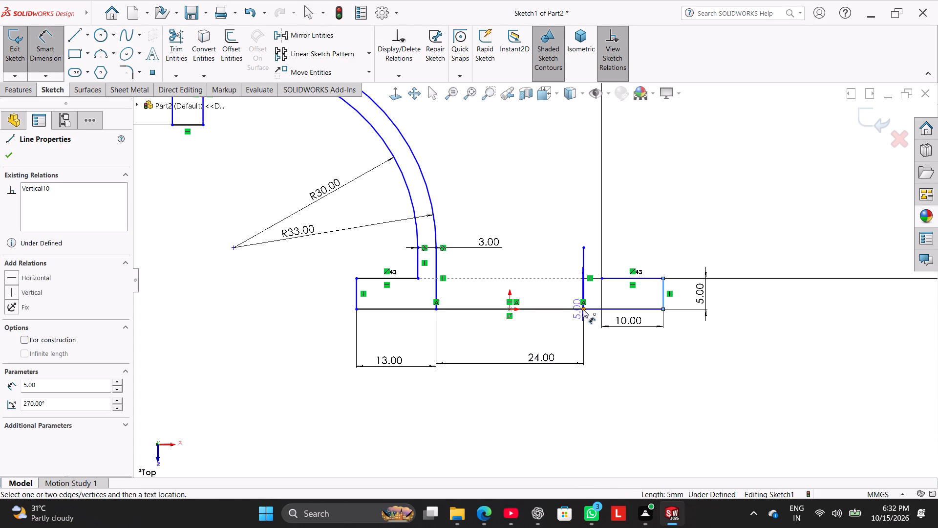
{"action": "left_click", "coordinate": [583, 309]}
{"action": "left_click", "coordinate": [620, 364]}
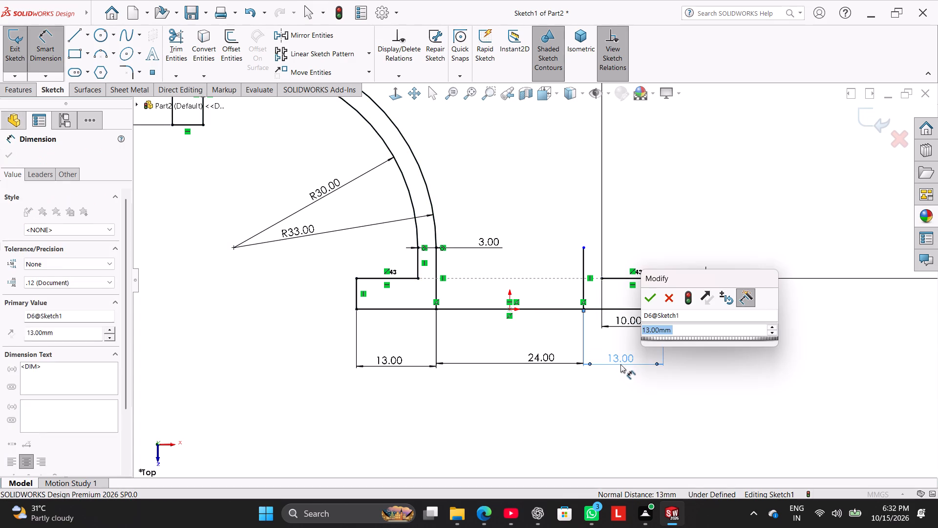
{"action": "left_click", "coordinate": [653, 297]}
{"action": "right_click", "coordinate": [695, 353]}
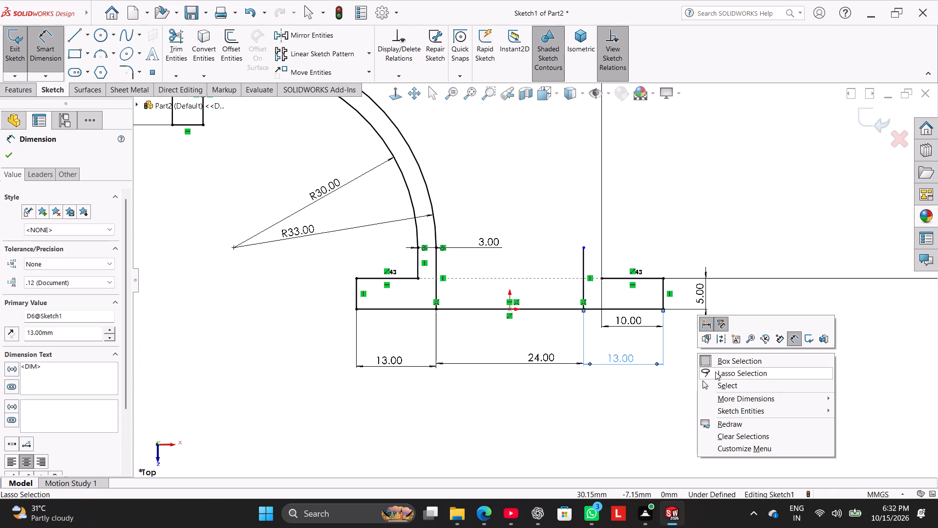
{"action": "left_click", "coordinate": [720, 380]}
Delete the horizontal 10 mm dimension above the new 13 mm dimension on the bottom flange.
{"action": "right_click", "coordinate": [622, 323]}
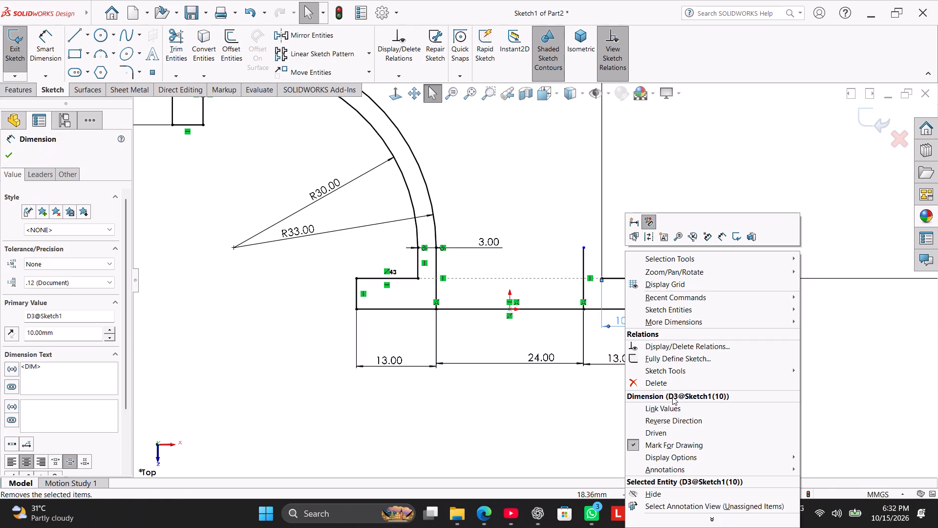
{"action": "left_click", "coordinate": [671, 386]}
{"action": "left_click", "coordinate": [537, 404]}
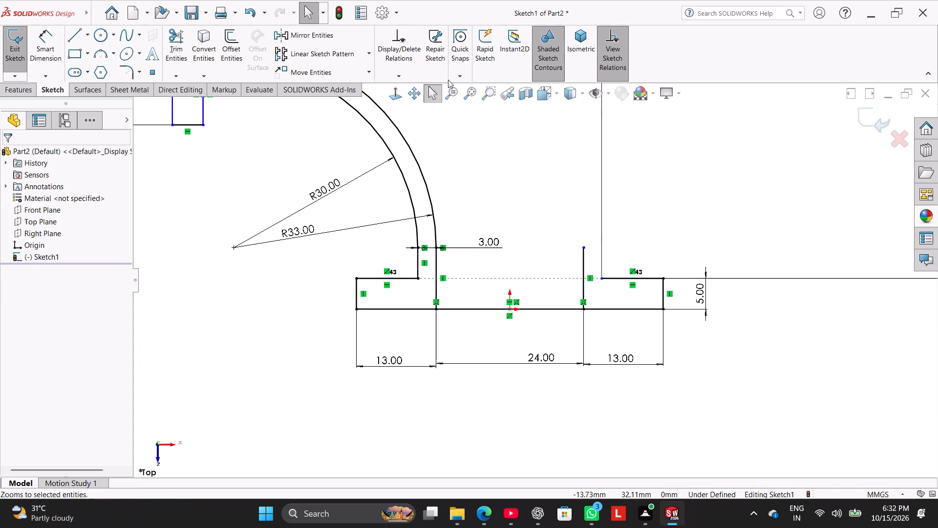
Sketch a vertical line about 9.7 mm long upward from the inner end of the bottom flange's top edge, outside the 24 mm channel.
{"action": "scroll", "coordinate": [502, 186], "scroll_direction": "up", "scroll_amount": 2}
{"action": "left_click", "coordinate": [82, 34]}
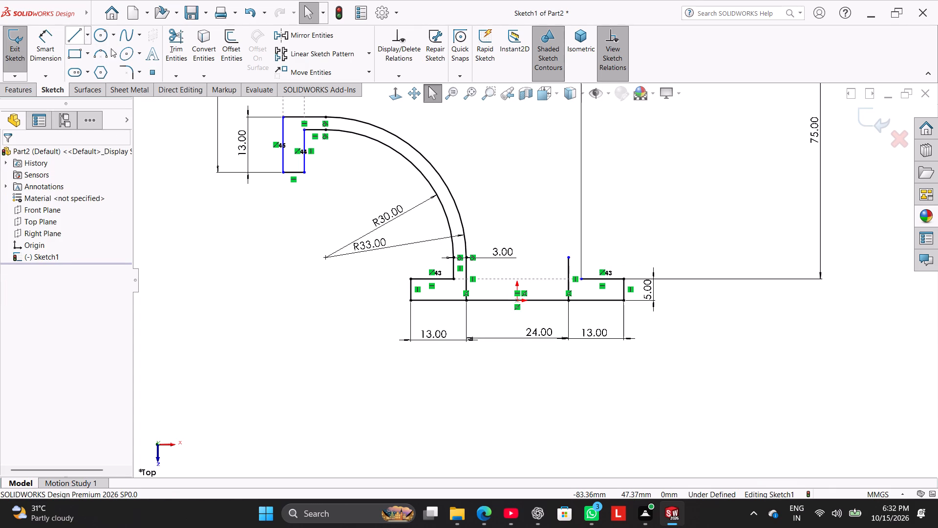
{"action": "left_click", "coordinate": [580, 279]}
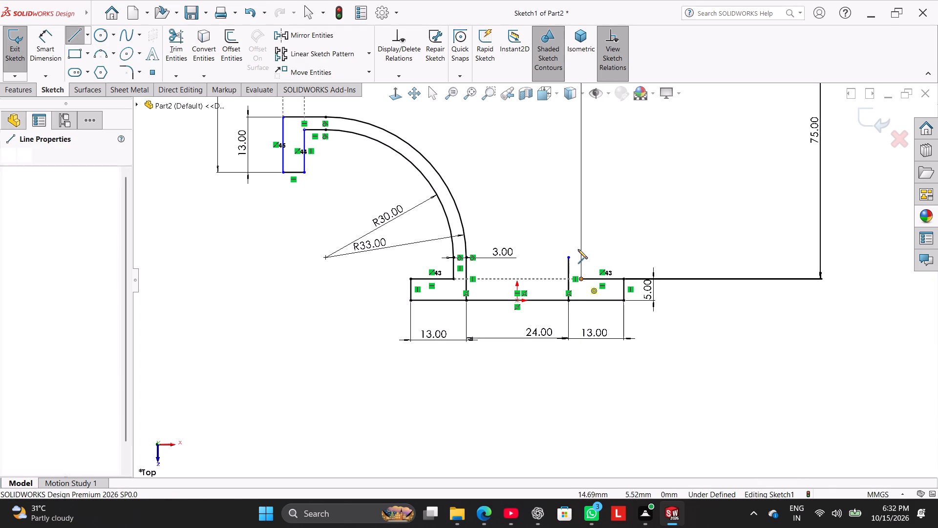
{"action": "left_click", "coordinate": [582, 238]}
{"action": "right_click", "coordinate": [622, 221]}
{"action": "left_click", "coordinate": [644, 224]}
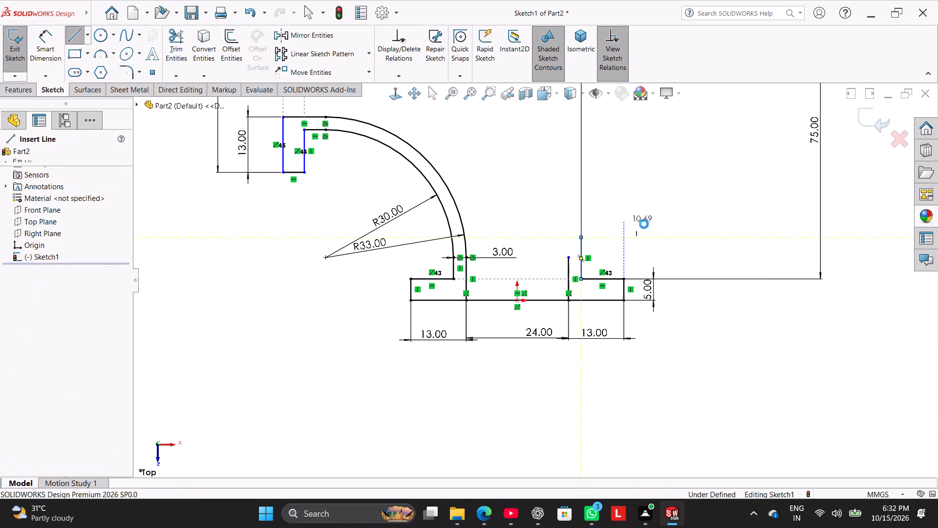
Delete the horizontal 65 mm dimension attached to the upper flange.
{"action": "scroll", "coordinate": [535, 208], "scroll_direction": "up", "scroll_amount": 4}
{"action": "scroll", "coordinate": [494, 187], "scroll_direction": "down", "scroll_amount": 1}
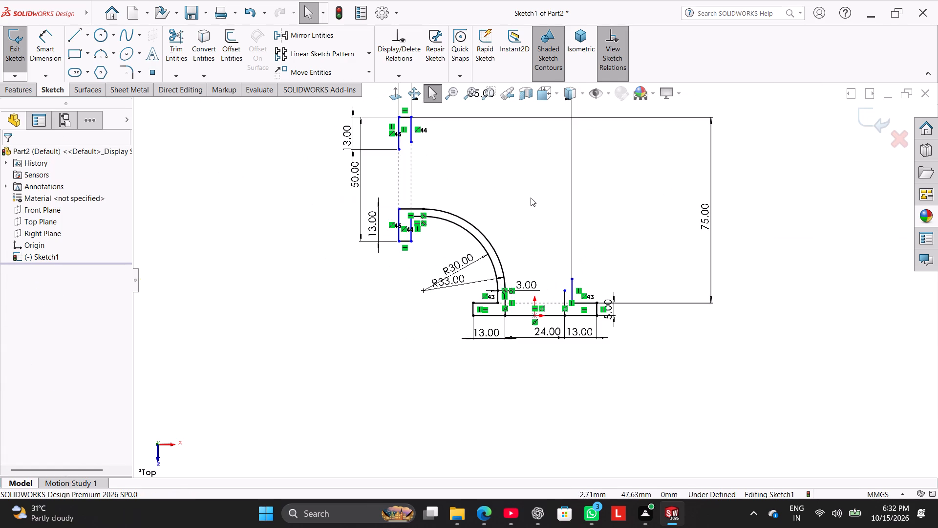
{"action": "scroll", "coordinate": [531, 198], "scroll_direction": "up", "scroll_amount": 2}
{"action": "right_click", "coordinate": [502, 146]}
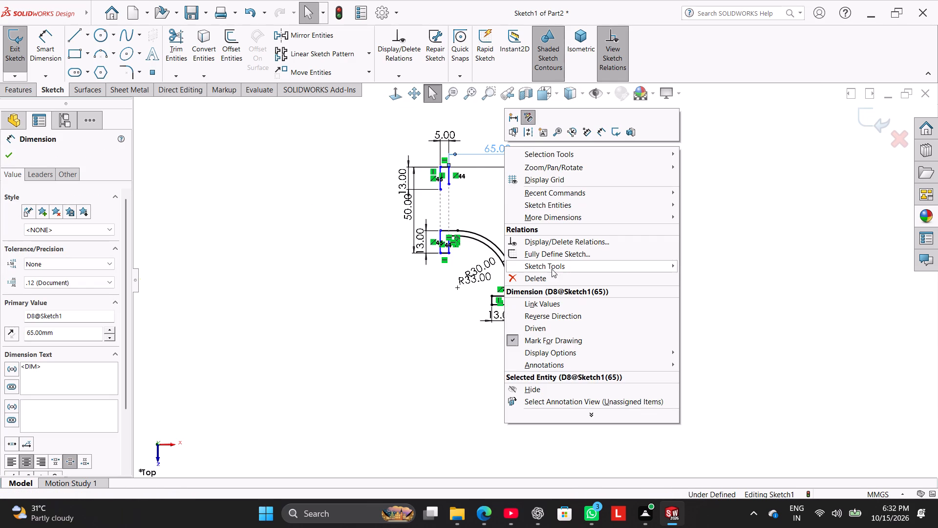
{"action": "left_click", "coordinate": [554, 274]}
Sketch a short horizontal line toward the bend from the lower end of the upper flange's bend-side edge.
{"action": "scroll", "coordinate": [364, 211], "scroll_direction": "down", "scroll_amount": 2}
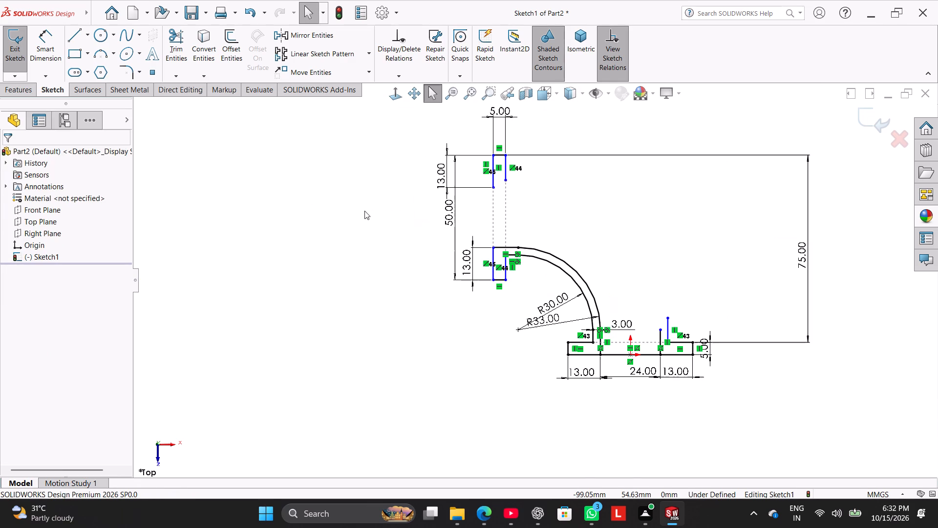
{"action": "scroll", "coordinate": [437, 162], "scroll_direction": "down", "scroll_amount": 1}
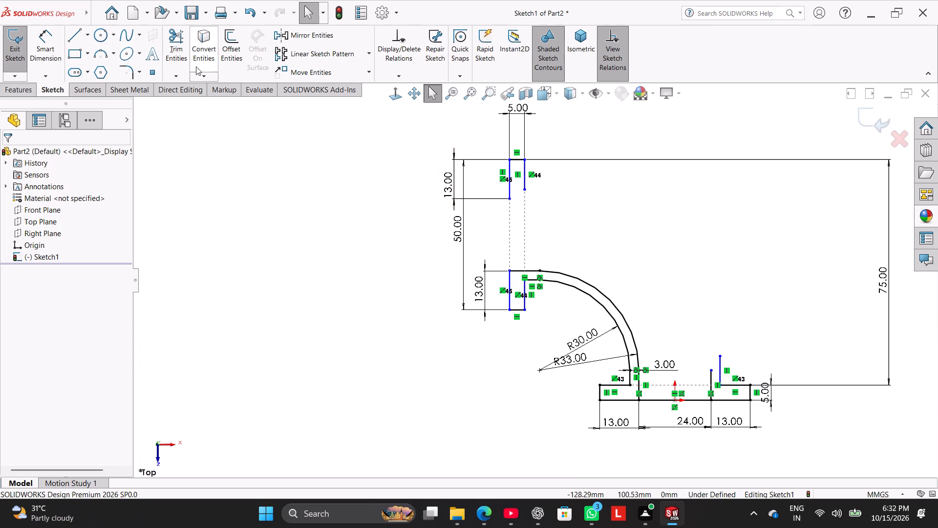
{"action": "left_click", "coordinate": [79, 32]}
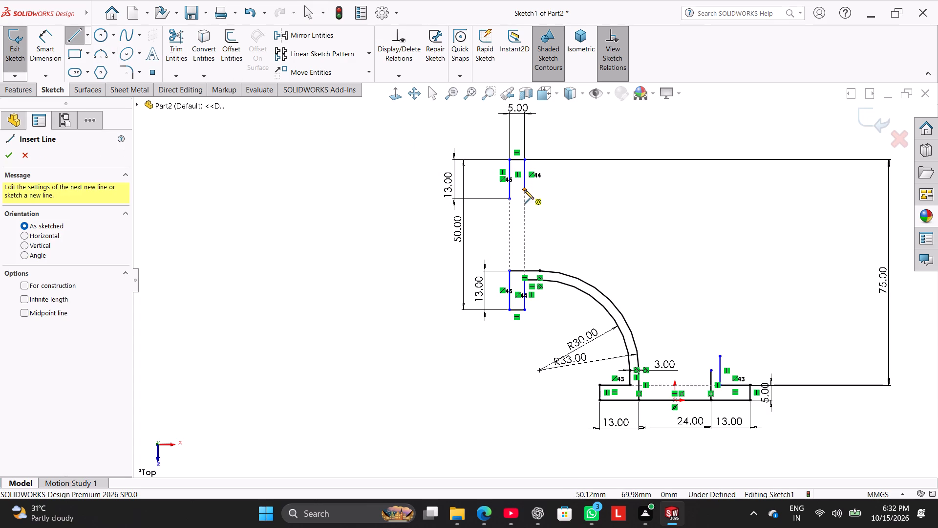
{"action": "left_click", "coordinate": [524, 190]}
{"action": "left_click", "coordinate": [561, 190]}
{"action": "right_click", "coordinate": [564, 207]}
{"action": "left_click", "coordinate": [590, 226]}
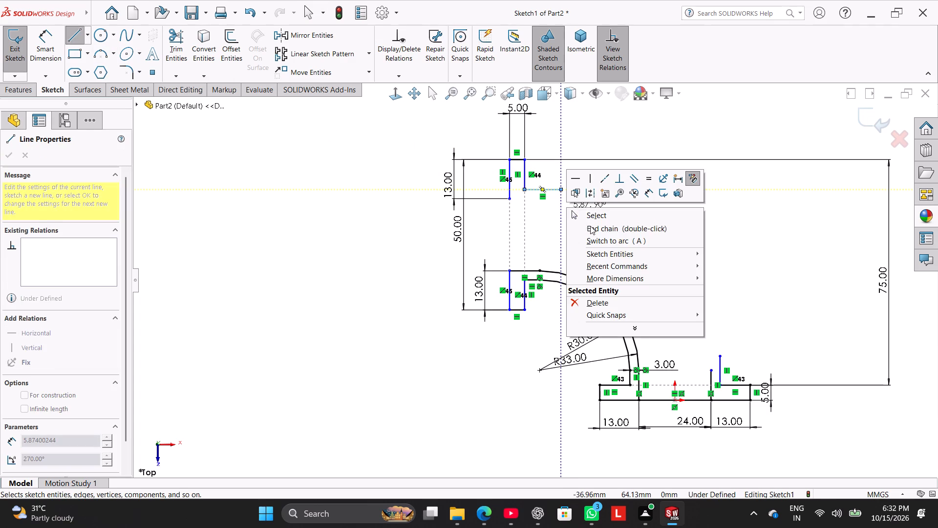
Sketch a horizontal line about 15.6 mm long toward the bend from the lower end of the upper flange's outer face.
{"action": "left_click", "coordinate": [509, 198]}
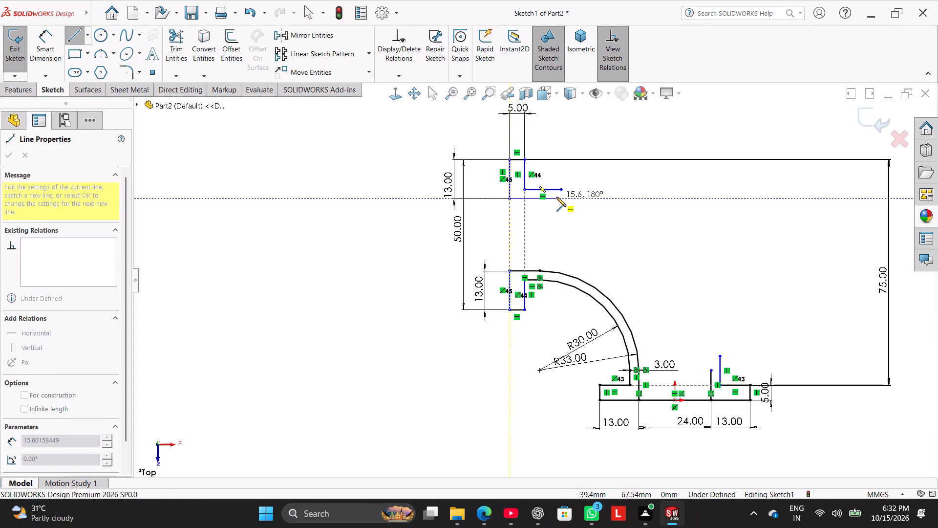
{"action": "left_click", "coordinate": [556, 197]}
{"action": "right_click", "coordinate": [572, 222]}
{"action": "left_click", "coordinate": [593, 227]}
Delete the vertical 50 mm dimension beside the two side flanges.
{"action": "right_click", "coordinate": [462, 223]}
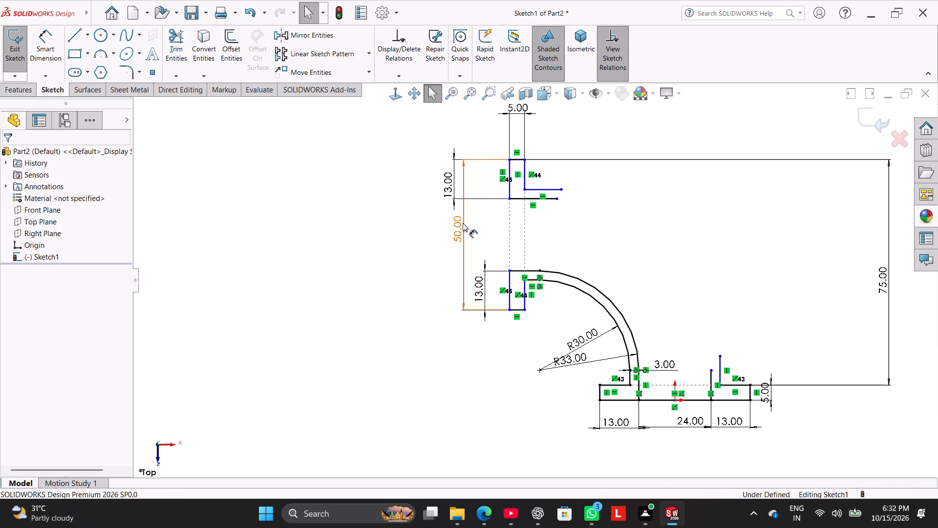
{"action": "left_click", "coordinate": [502, 353]}
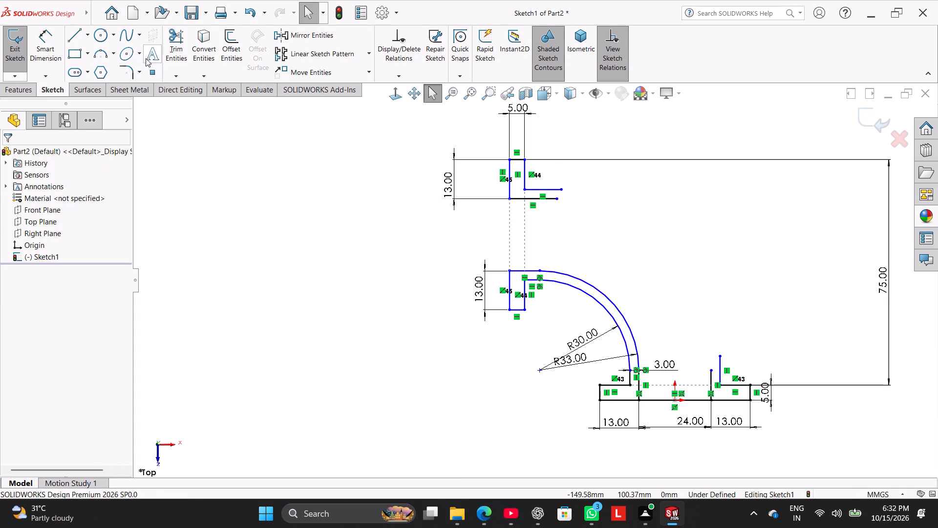
Dimension the gap between the upper flange's lower horizontal line and the R33 wall's straight top edge as 24 mm.
{"action": "left_click", "coordinate": [50, 45]}
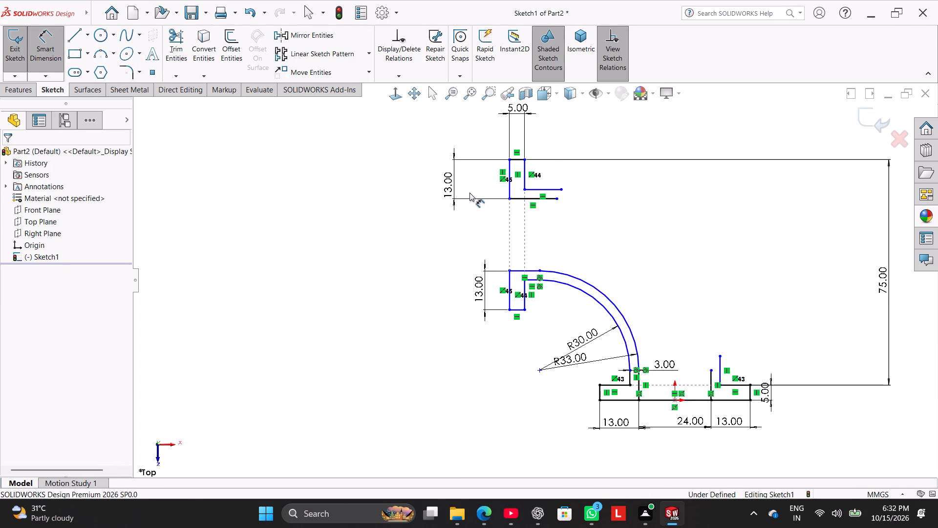
{"action": "left_click", "coordinate": [521, 198]}
{"action": "left_click", "coordinate": [523, 269]}
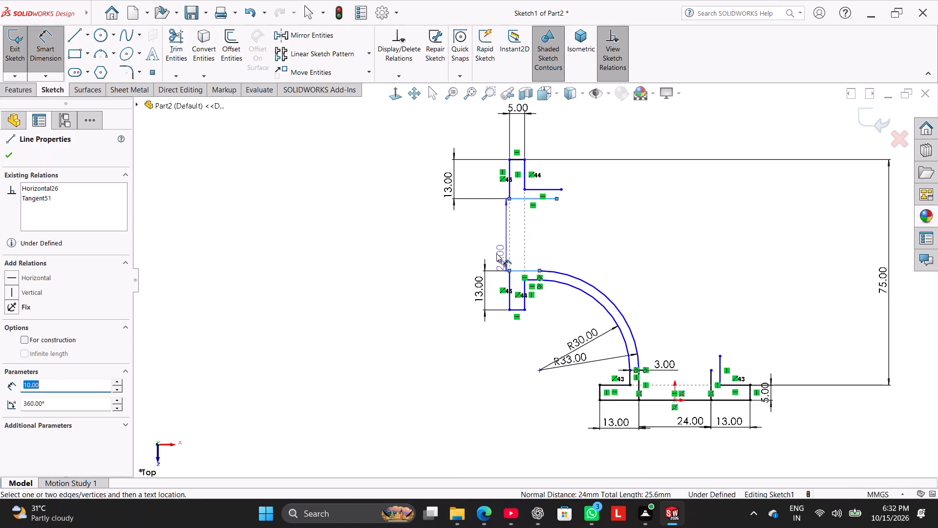
{"action": "left_click", "coordinate": [465, 238]}
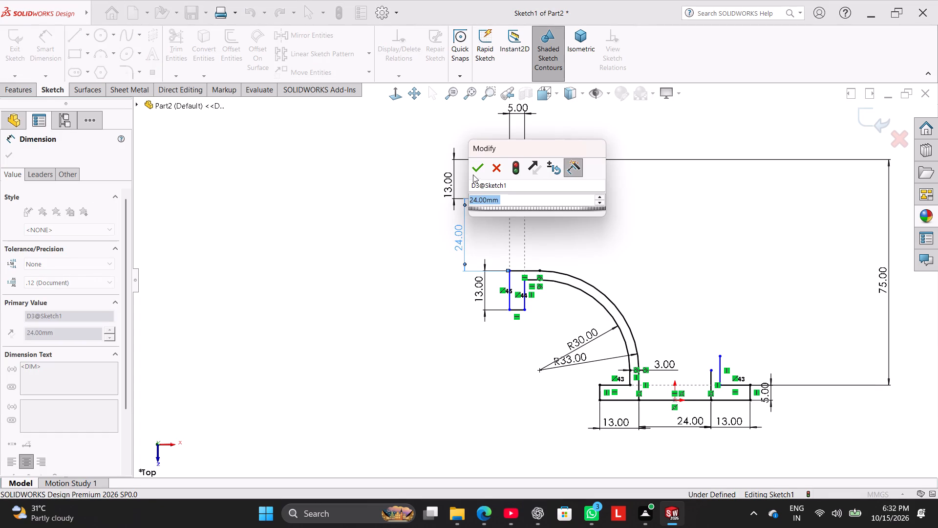
{"action": "left_click", "coordinate": [473, 175]}
Line up the two vertical 13 mm flange dimensions with the new 24 mm dimension.
{"action": "left_click_drag", "start_coordinate": [450, 181], "coordinate": [463, 183]}
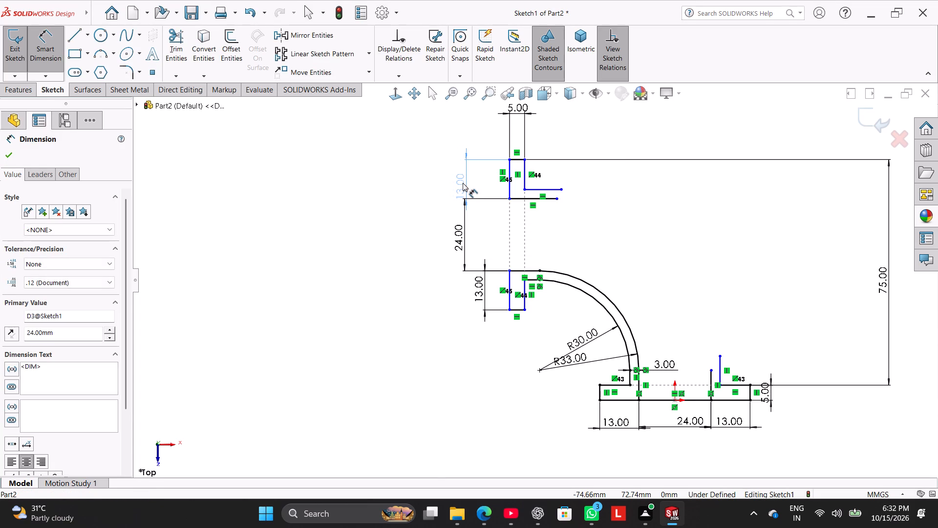
{"action": "left_click_drag", "start_coordinate": [463, 183], "coordinate": [462, 183]}
{"action": "left_click_drag", "start_coordinate": [485, 286], "coordinate": [470, 285]}
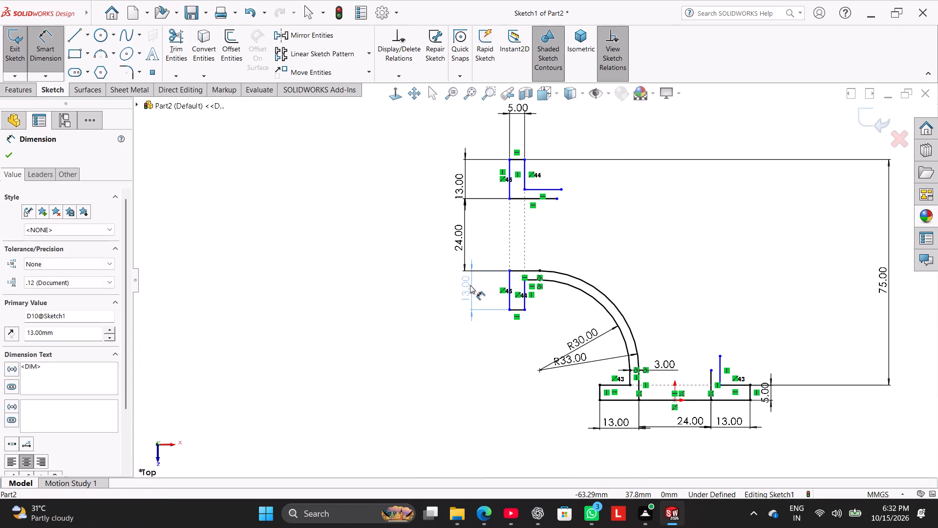
{"action": "left_click_drag", "start_coordinate": [470, 285], "coordinate": [465, 284]}
{"action": "right_click", "coordinate": [315, 277]}
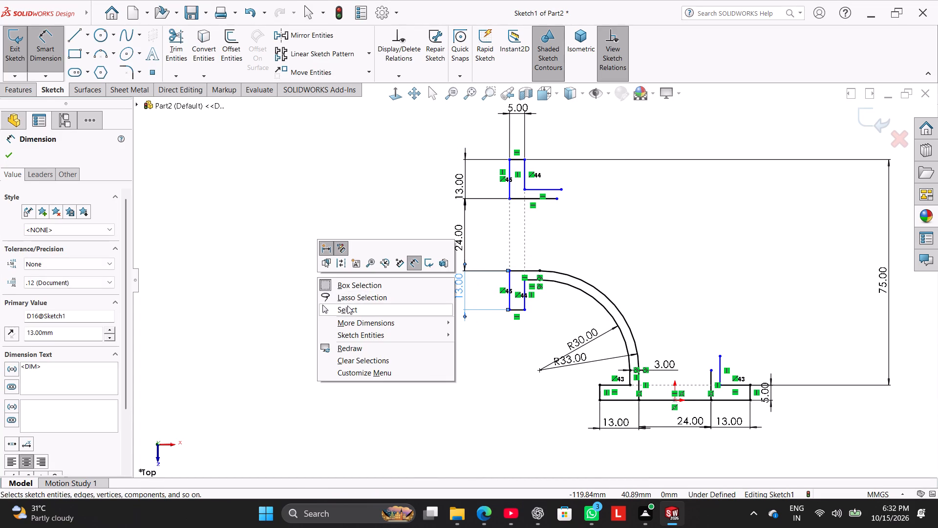
{"action": "left_click", "coordinate": [347, 306]}
Draw a three-point arc of about R54 mm joining the outer horizontal line's end to the top of the outer vertical line.
{"action": "left_click", "coordinate": [100, 55]}
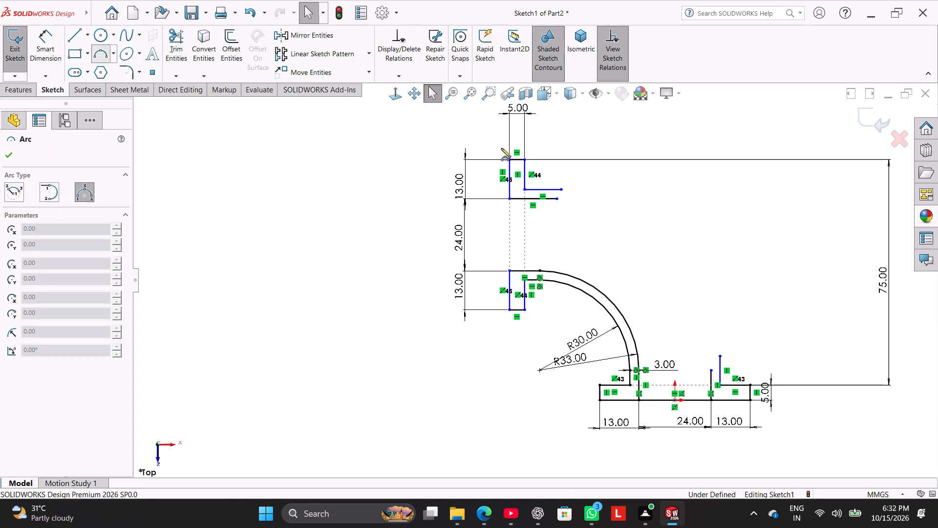
{"action": "left_click_drag", "start_coordinate": [564, 190], "coordinate": [568, 192]}
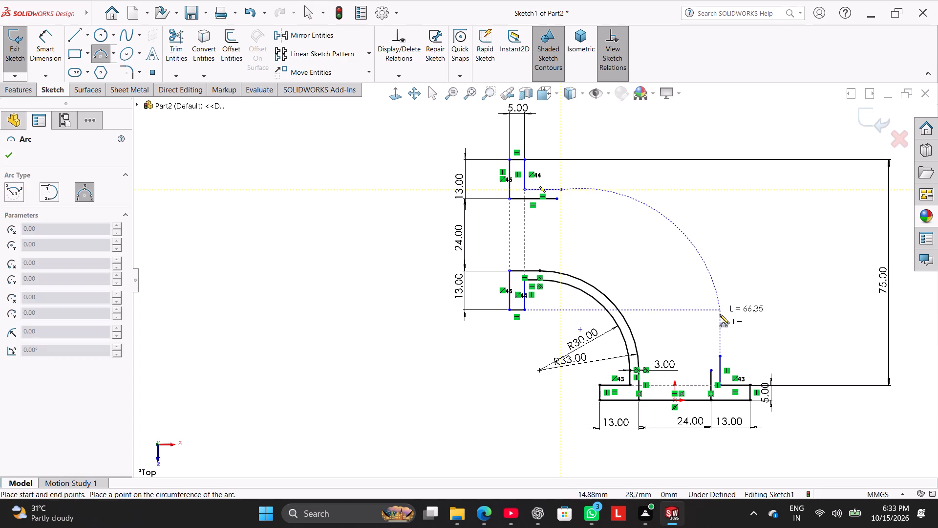
{"action": "left_click", "coordinate": [723, 355]}
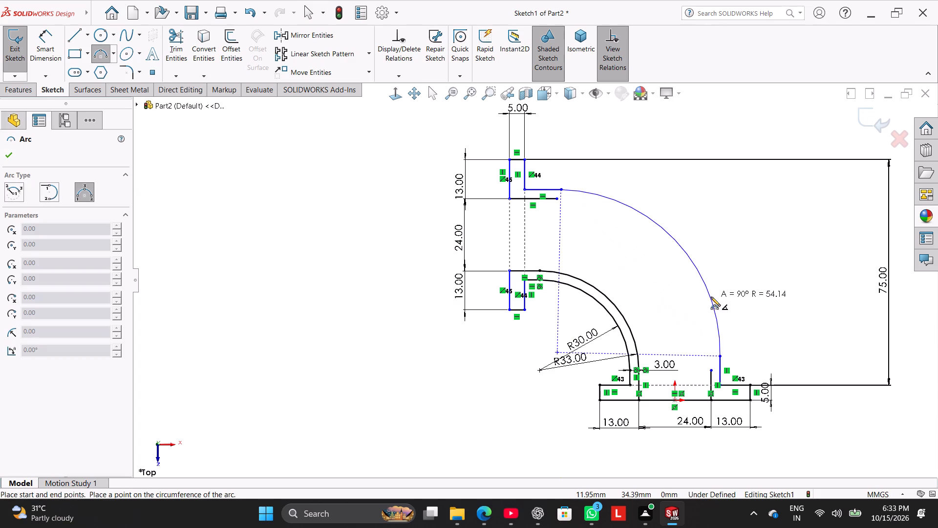
{"action": "left_click", "coordinate": [711, 297]}
{"action": "right_click", "coordinate": [629, 289]}
{"action": "left_click", "coordinate": [651, 298]}
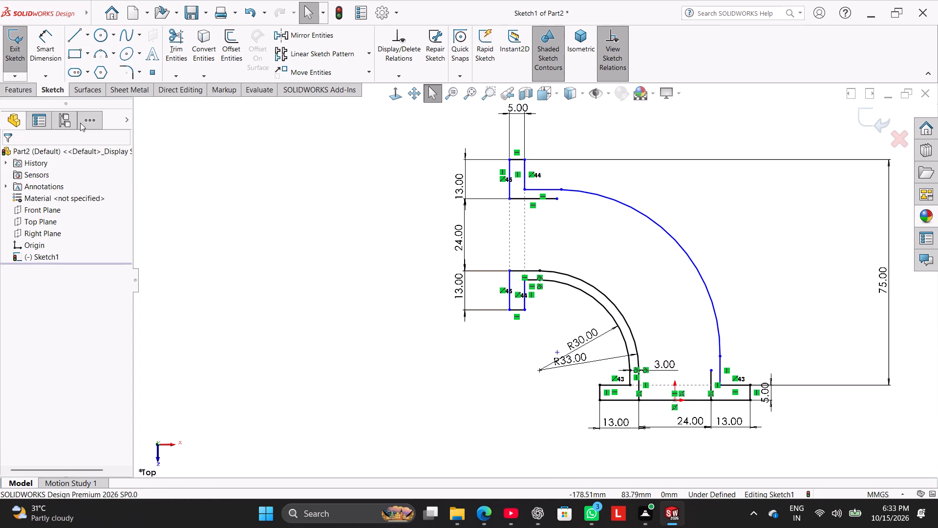
Draw a three-point arc of about R60 mm joining the channel-side horizontal line's end to the top of the channel-side vertical line.
{"action": "left_click", "coordinate": [107, 48]}
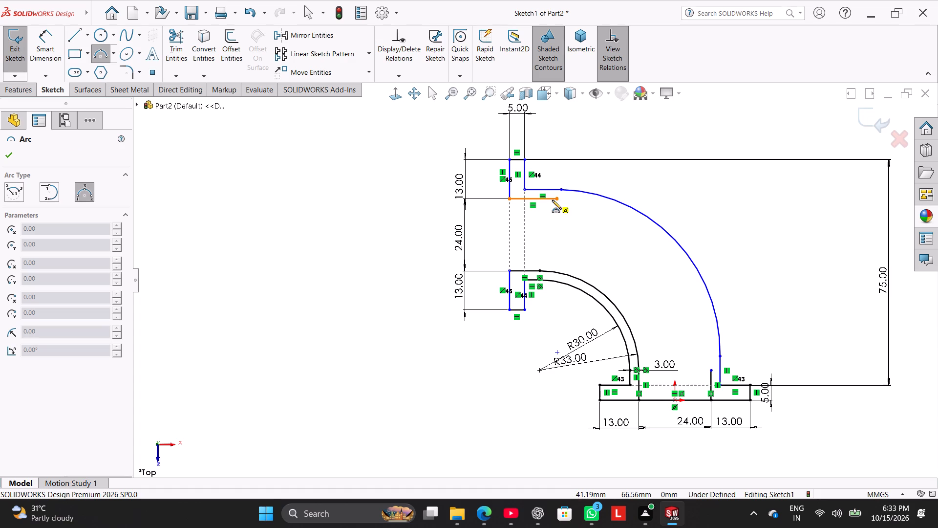
{"action": "left_click", "coordinate": [554, 198]}
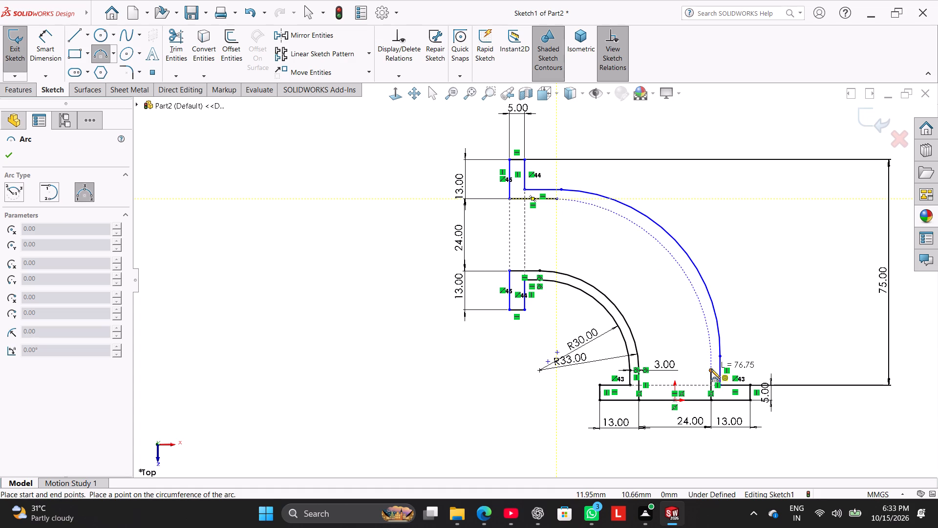
{"action": "left_click", "coordinate": [711, 369]}
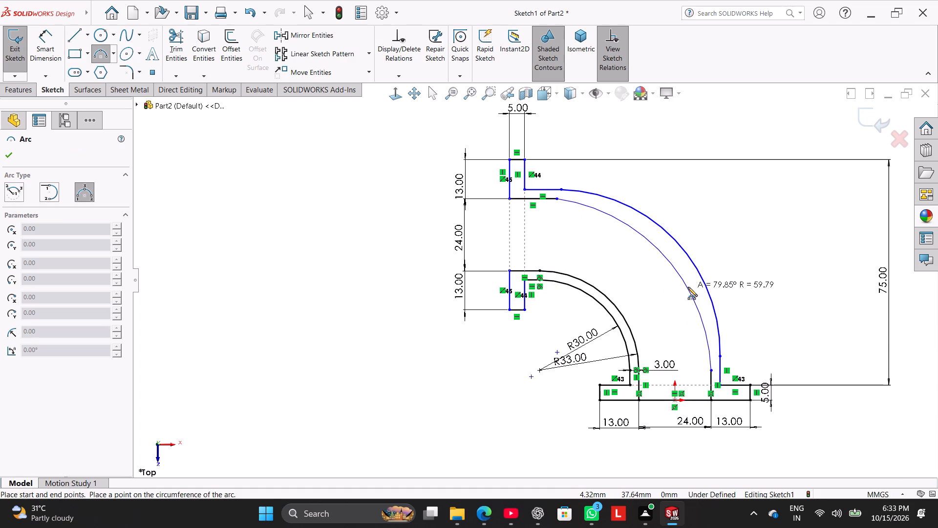
{"action": "left_click", "coordinate": [688, 287]}
{"action": "right_click_drag", "start_coordinate": [756, 258], "coordinate": [761, 259]}
{"action": "left_click", "coordinate": [802, 265]}
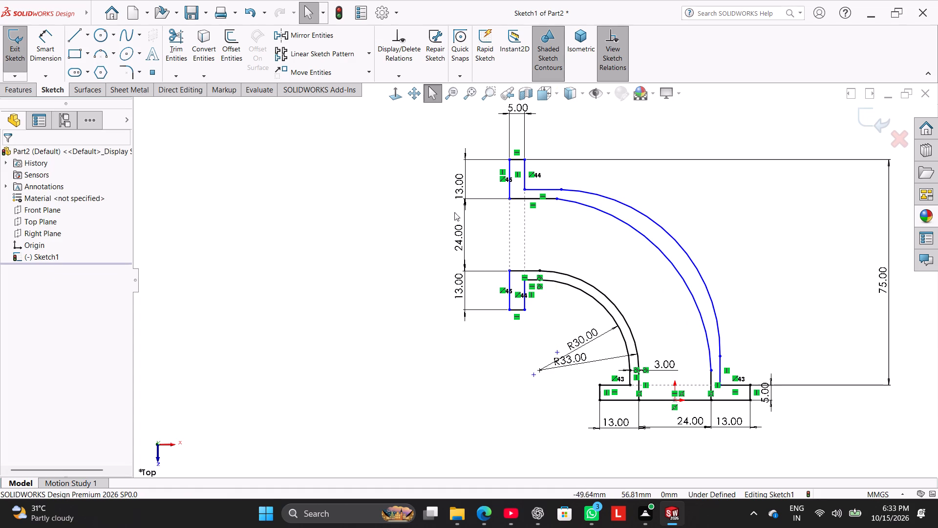
Make the channel-side arc of the outer wall tangent to its vertical line at the bottom flange.
{"action": "scroll", "coordinate": [736, 382], "scroll_direction": "down", "scroll_amount": 5}
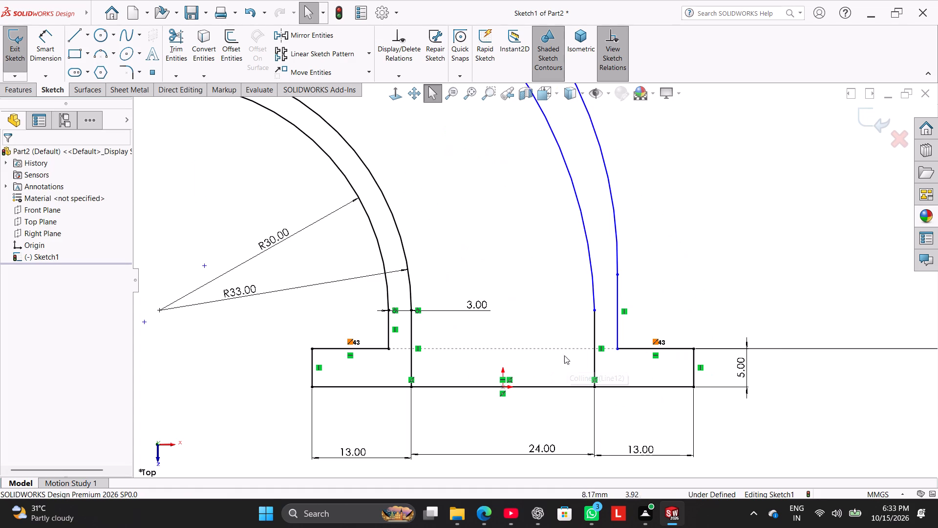
{"action": "left_click", "coordinate": [597, 329], "text": "ctrl"}
{"action": "left_click", "coordinate": [595, 292], "text": "ctrl"}
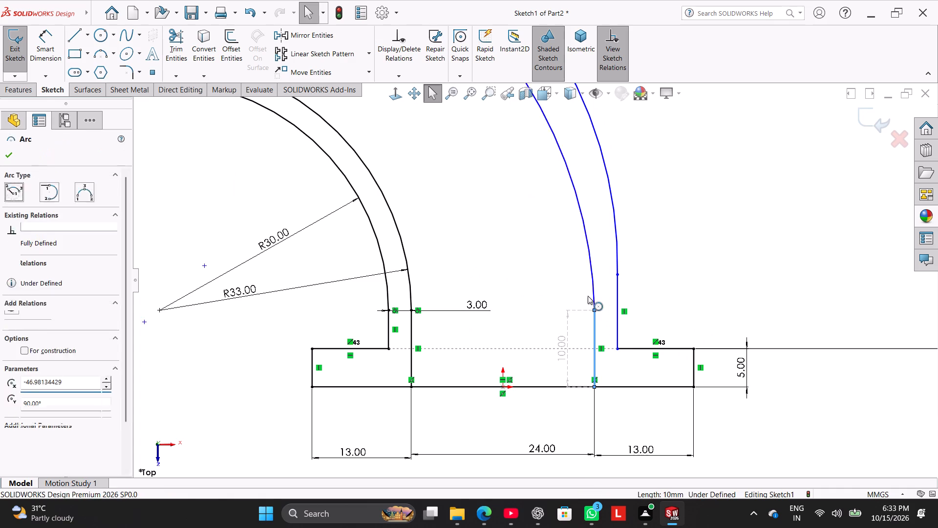
{"action": "left_click", "coordinate": [28, 325]}
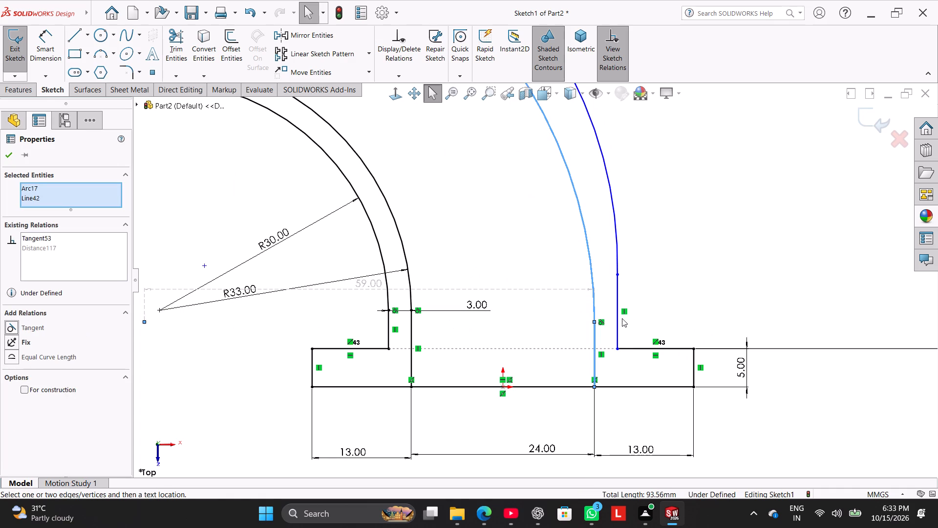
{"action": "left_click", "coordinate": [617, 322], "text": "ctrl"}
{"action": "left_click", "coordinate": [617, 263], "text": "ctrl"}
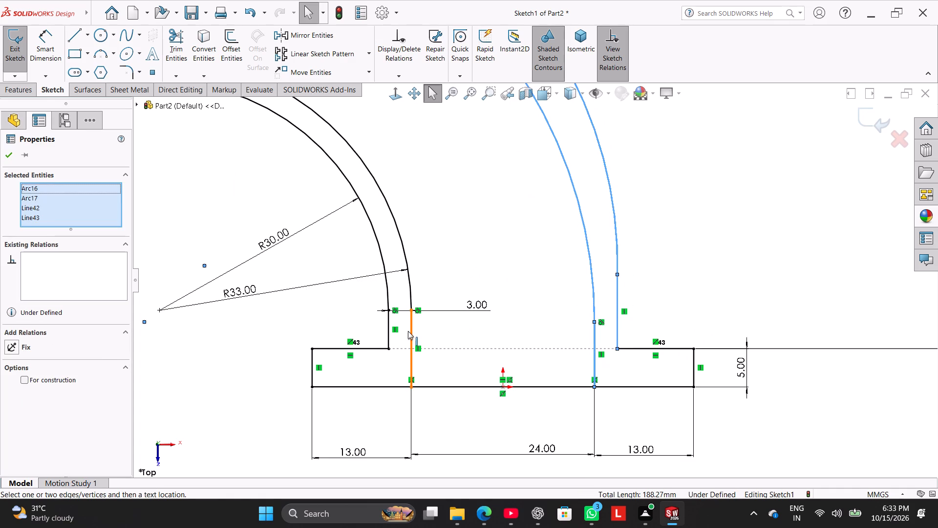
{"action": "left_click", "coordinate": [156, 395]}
Make the outermost arc tangent to its vertical line at the bottom flange.
{"action": "left_click", "coordinate": [619, 318], "text": "ctrl"}
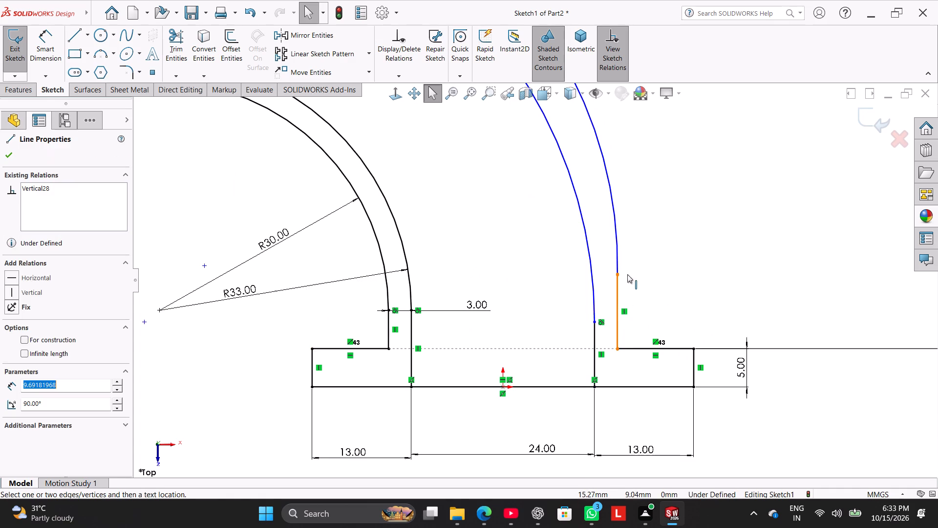
{"action": "left_click", "coordinate": [617, 252], "text": "ctrl"}
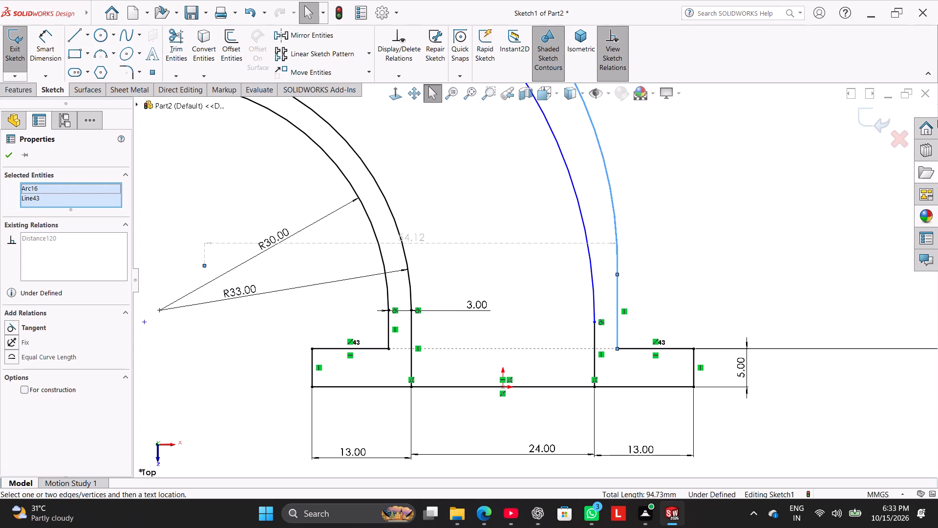
{"action": "left_click", "coordinate": [35, 327]}
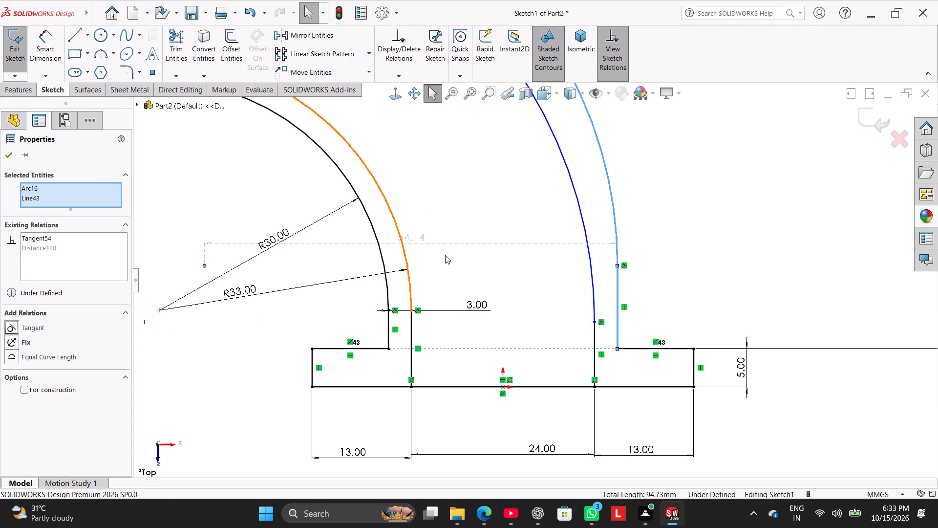
{"action": "scroll", "coordinate": [516, 237], "scroll_direction": "up", "scroll_amount": 6}
{"action": "left_click", "coordinate": [309, 296]}
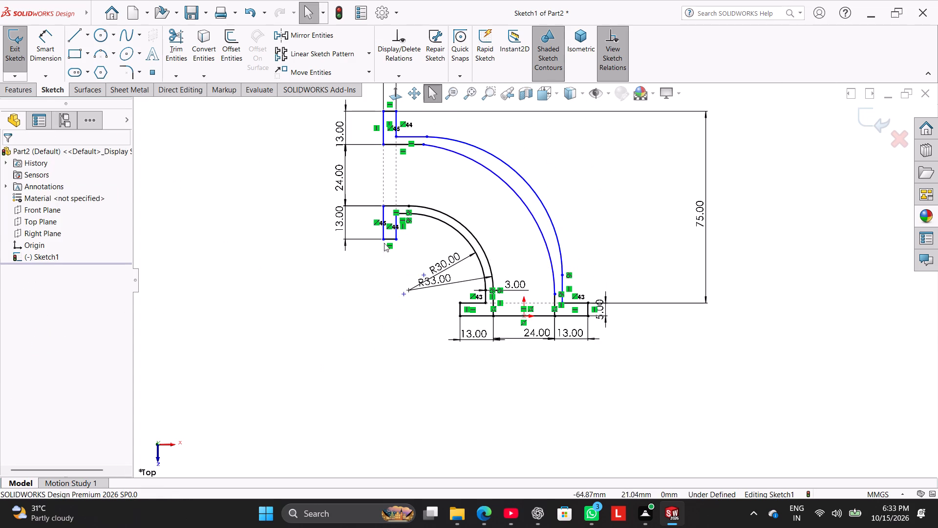
Make the outermost arc tangent to its horizontal line at the upper flange.
{"action": "scroll", "coordinate": [459, 140], "scroll_direction": "up", "scroll_amount": 3}
{"action": "scroll", "coordinate": [458, 140], "scroll_direction": "down", "scroll_amount": 8}
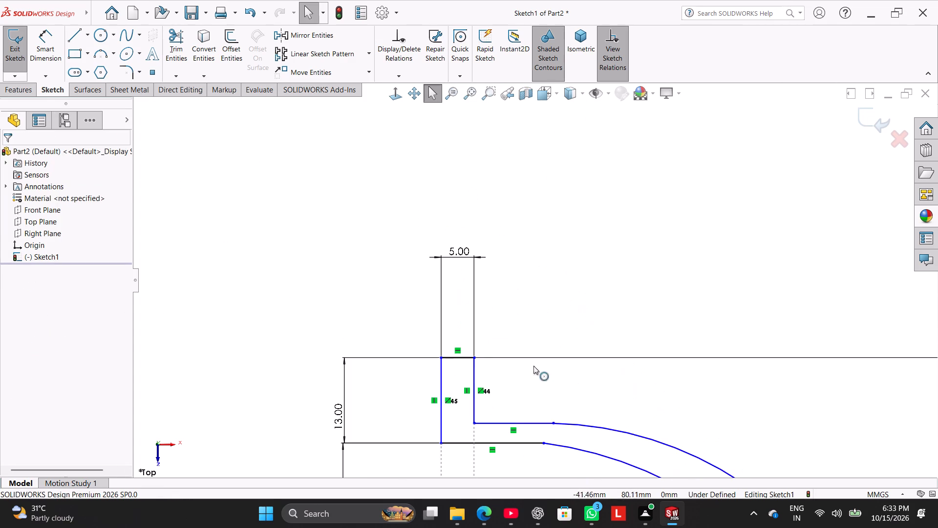
{"action": "left_click", "coordinate": [574, 423], "text": "ctrl"}
{"action": "left_click", "coordinate": [543, 425], "text": "ctrl"}
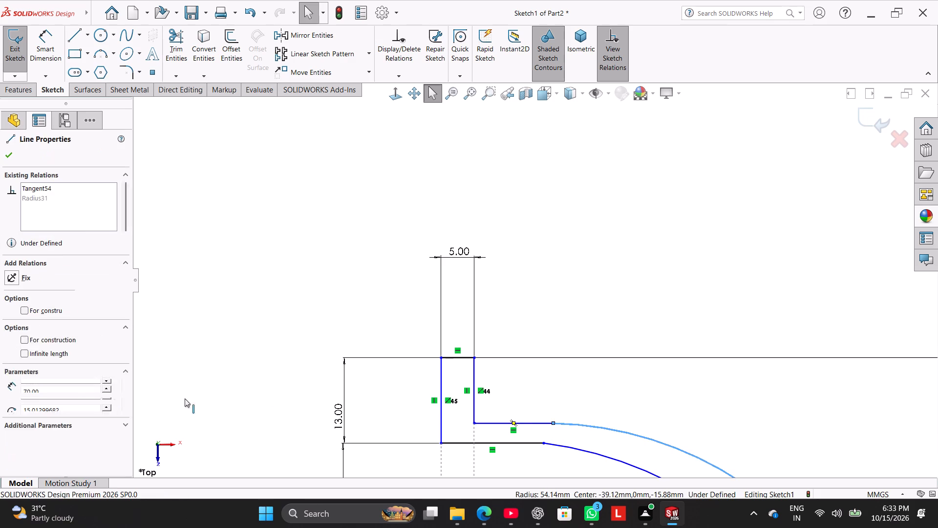
{"action": "left_click", "coordinate": [29, 327]}
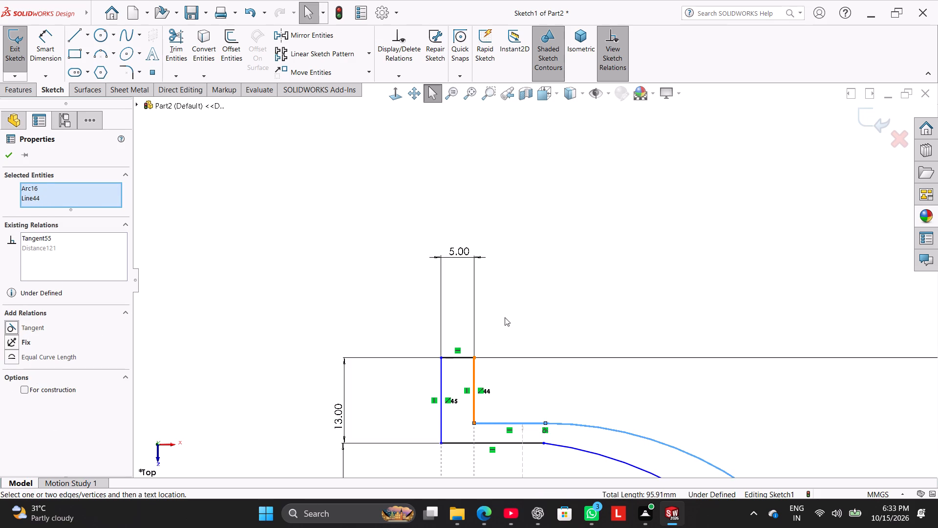
{"action": "left_click", "coordinate": [506, 317]}
Make the channel-side arc of the outer wall tangent to its horizontal line at the upper flange.
{"action": "left_click", "coordinate": [570, 447], "text": "ctrl"}
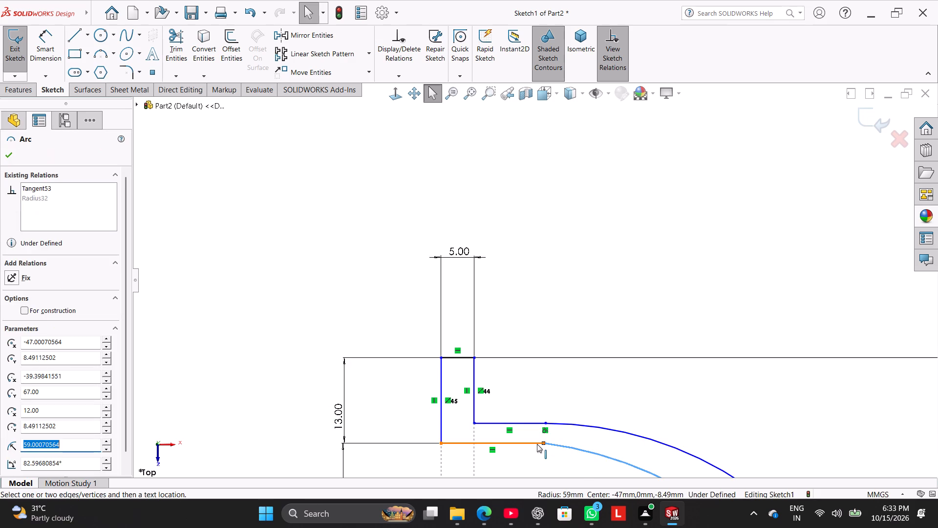
{"action": "left_click", "coordinate": [532, 444], "text": "ctrl"}
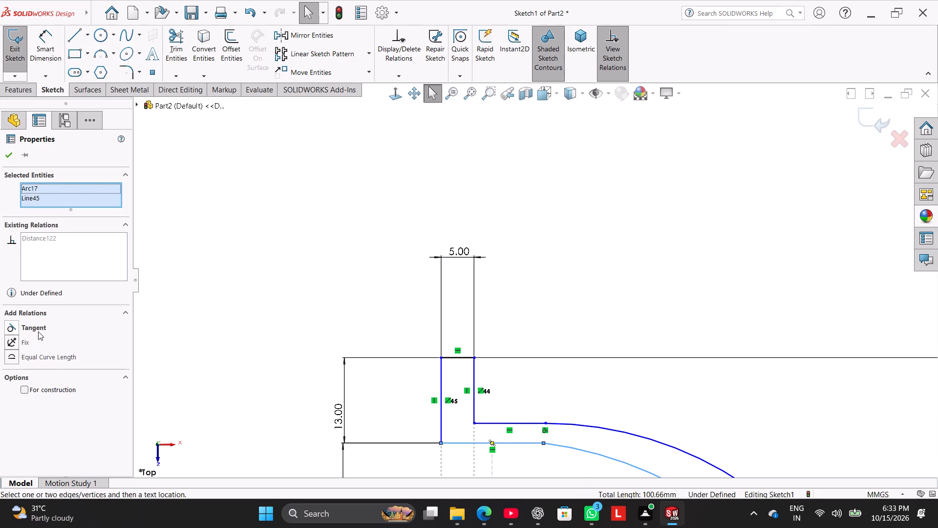
{"action": "left_click", "coordinate": [38, 331]}
{"action": "left_click", "coordinate": [235, 347]}
Reposition the R30 and R33 radius dimensions of the inner wall so their labels are spread apart.
{"action": "scroll", "coordinate": [450, 416], "scroll_direction": "up", "scroll_amount": 7}
{"action": "scroll", "coordinate": [626, 287], "scroll_direction": "up", "scroll_amount": 1}
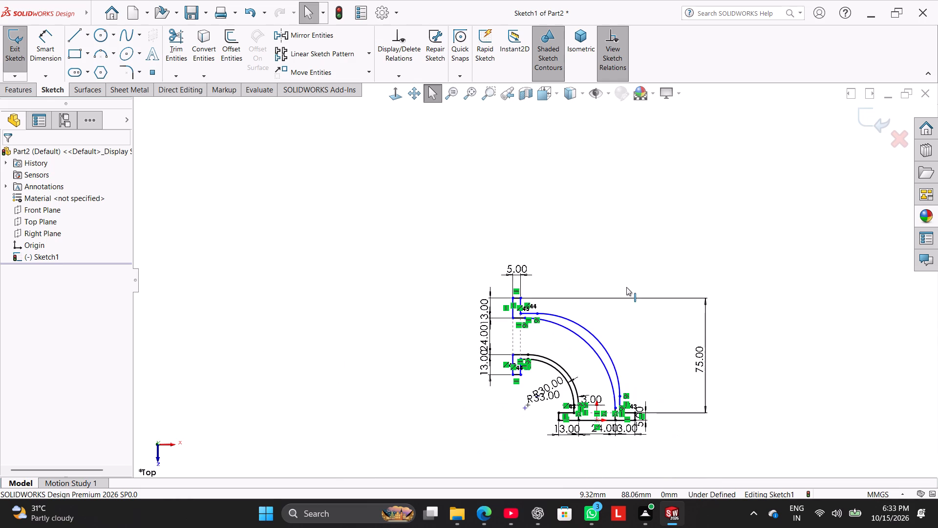
{"action": "scroll", "coordinate": [576, 319], "scroll_direction": "up", "scroll_amount": 2}
{"action": "scroll", "coordinate": [579, 321], "scroll_direction": "down", "scroll_amount": 4}
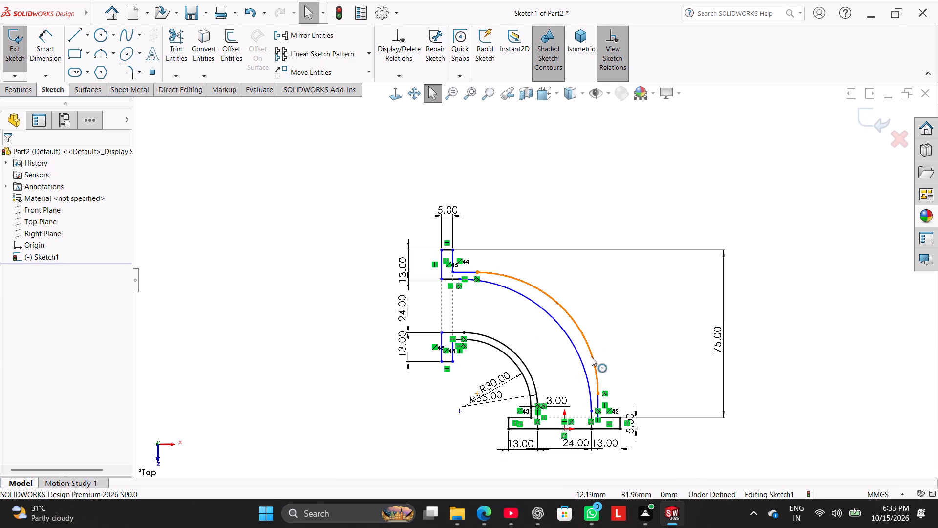
{"action": "scroll", "coordinate": [558, 365], "scroll_direction": "down", "scroll_amount": 2}
{"action": "left_click_drag", "start_coordinate": [463, 385], "coordinate": [456, 358]}
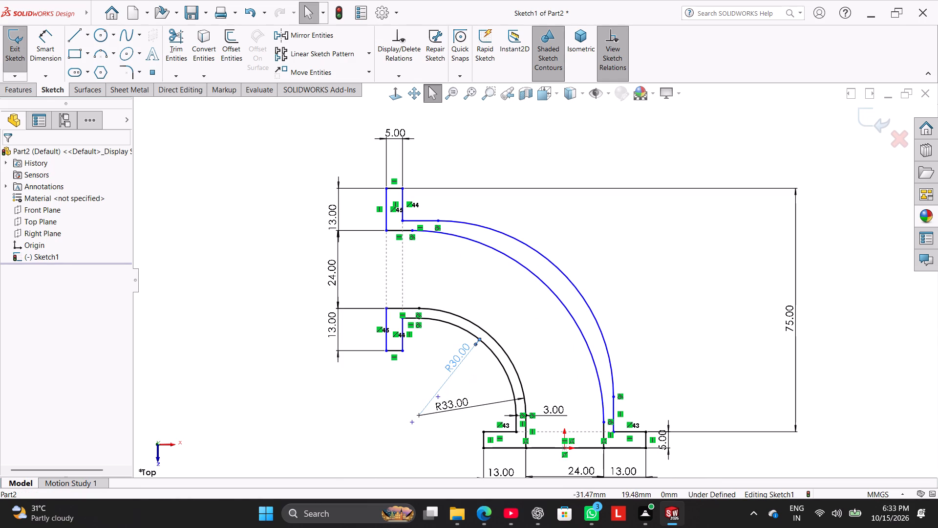
{"action": "left_click_drag", "start_coordinate": [457, 405], "coordinate": [457, 395]}
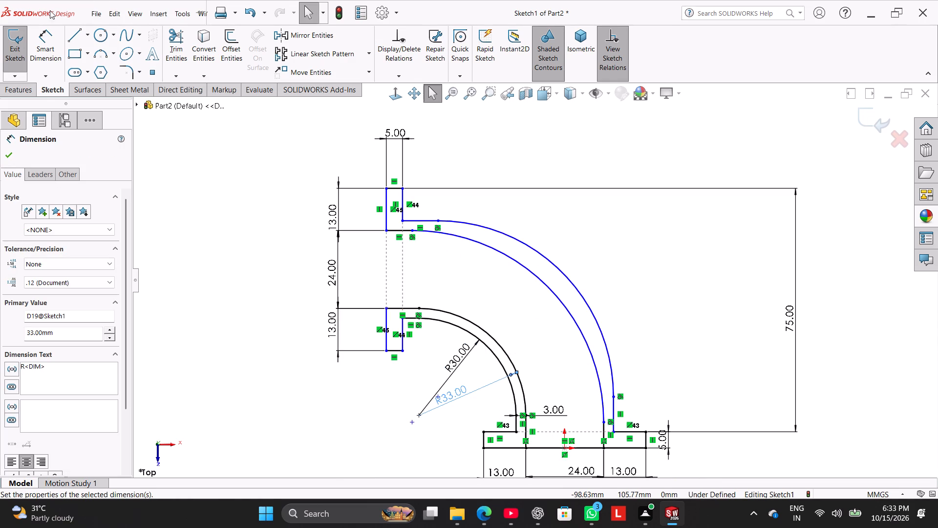
Dimension the channel-side arc of the outer wall with a radius of 57 mm.
{"action": "left_click", "coordinate": [50, 35]}
{"action": "left_click_drag", "start_coordinate": [499, 250], "coordinate": [501, 255]}
{"action": "left_click", "coordinate": [487, 291]}
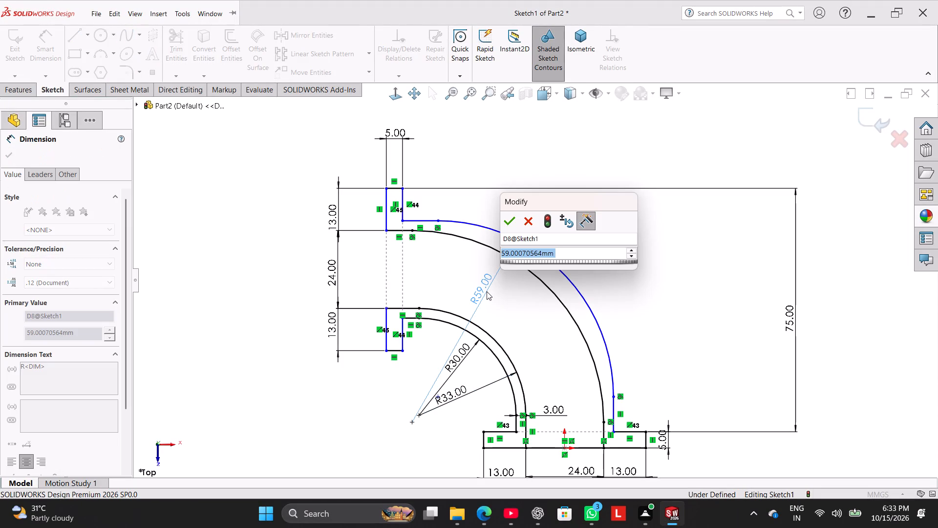
{"action": "key", "text": "5"}
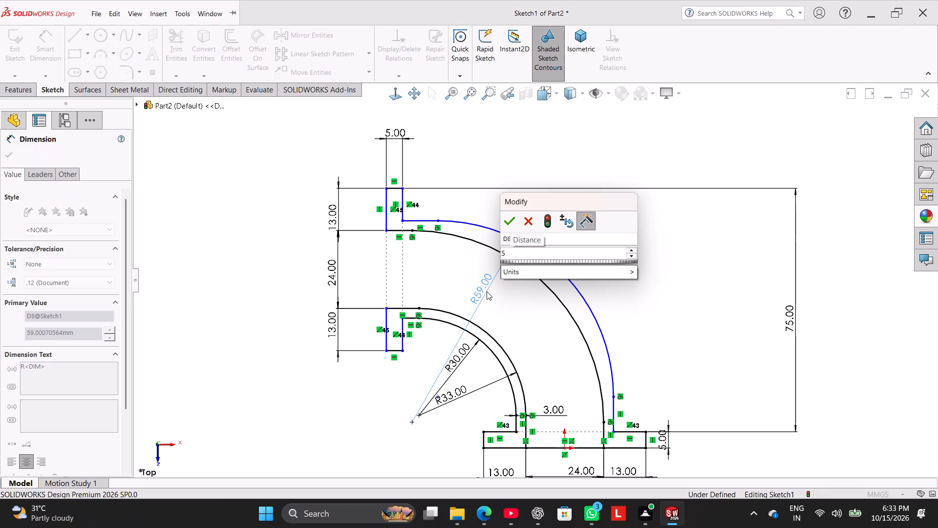
{"action": "key", "text": "7"}
{"action": "key", "text": "Return"}
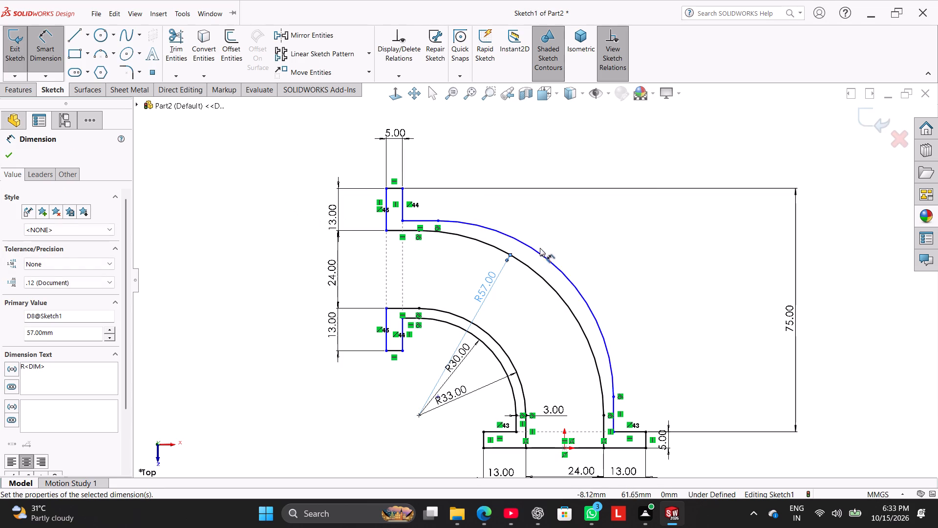
Dimension the outermost arc with a radius of 60 mm.
{"action": "left_click", "coordinate": [541, 255]}
{"action": "left_click", "coordinate": [532, 295]}
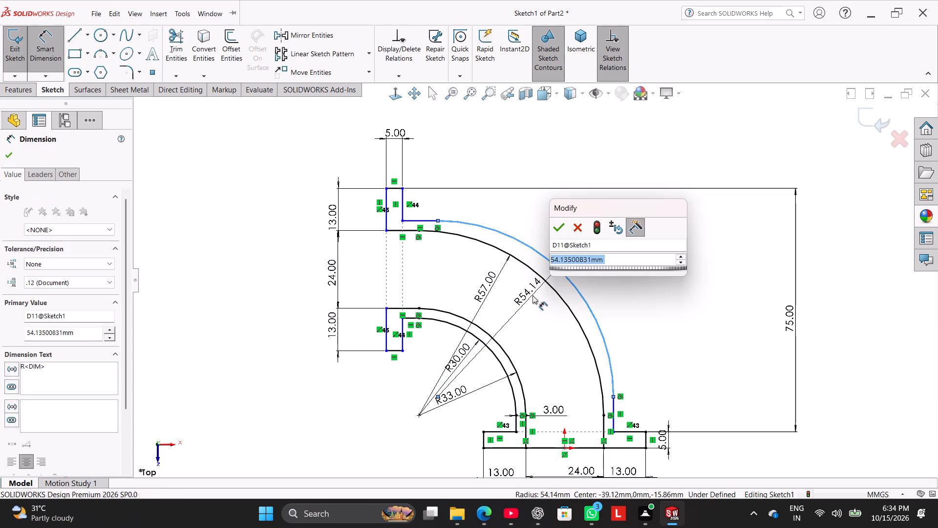
{"action": "type", "text": "60"}
{"action": "key", "text": "Return"}
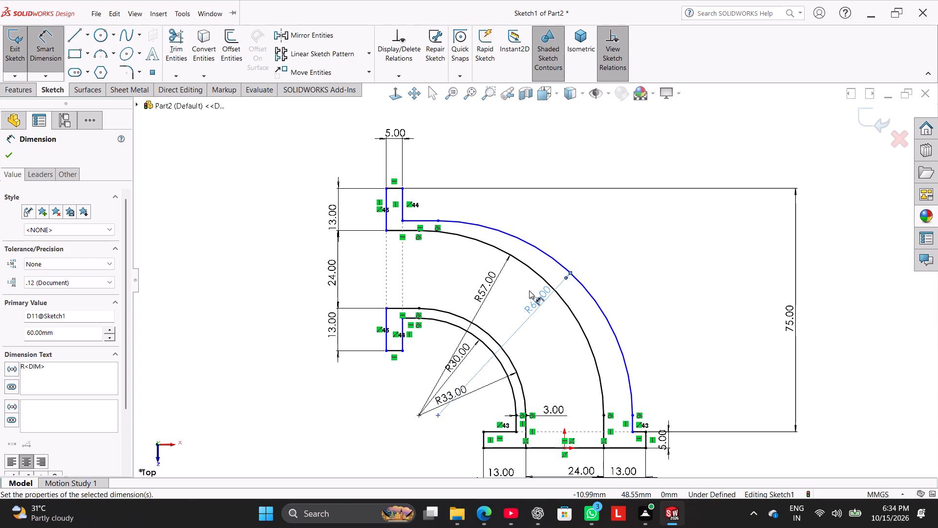
{"action": "right_click", "coordinate": [622, 161]}
{"action": "left_click", "coordinate": [651, 191]}
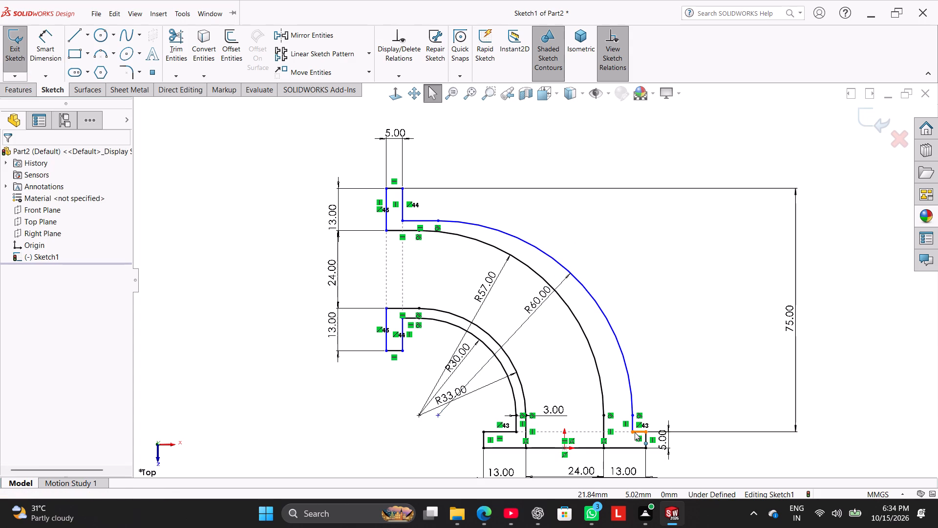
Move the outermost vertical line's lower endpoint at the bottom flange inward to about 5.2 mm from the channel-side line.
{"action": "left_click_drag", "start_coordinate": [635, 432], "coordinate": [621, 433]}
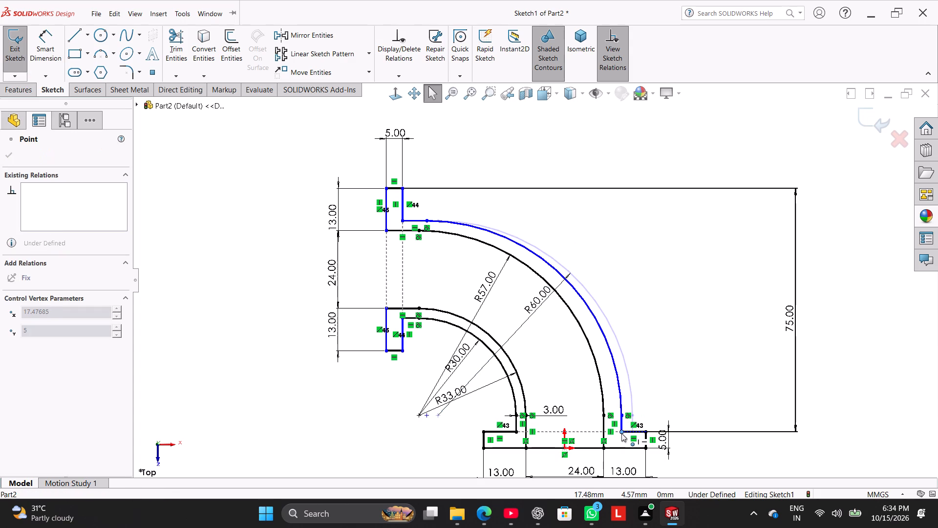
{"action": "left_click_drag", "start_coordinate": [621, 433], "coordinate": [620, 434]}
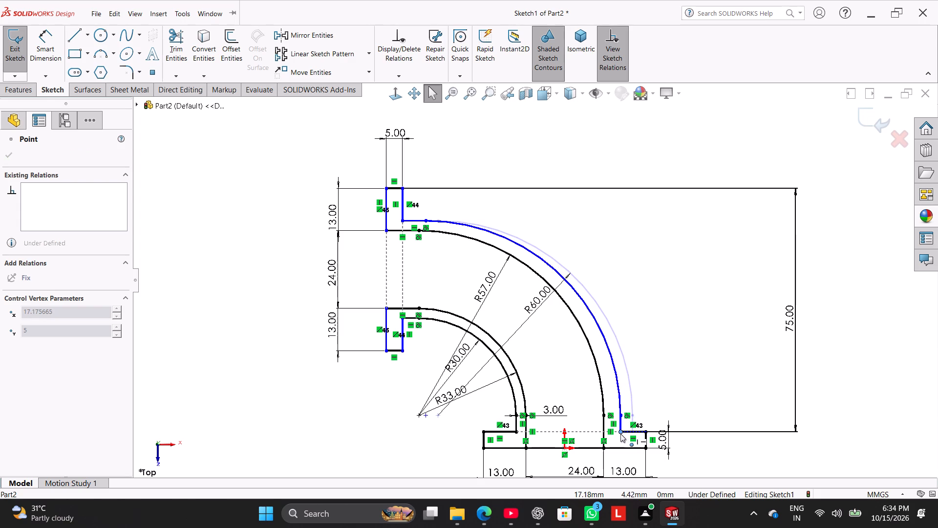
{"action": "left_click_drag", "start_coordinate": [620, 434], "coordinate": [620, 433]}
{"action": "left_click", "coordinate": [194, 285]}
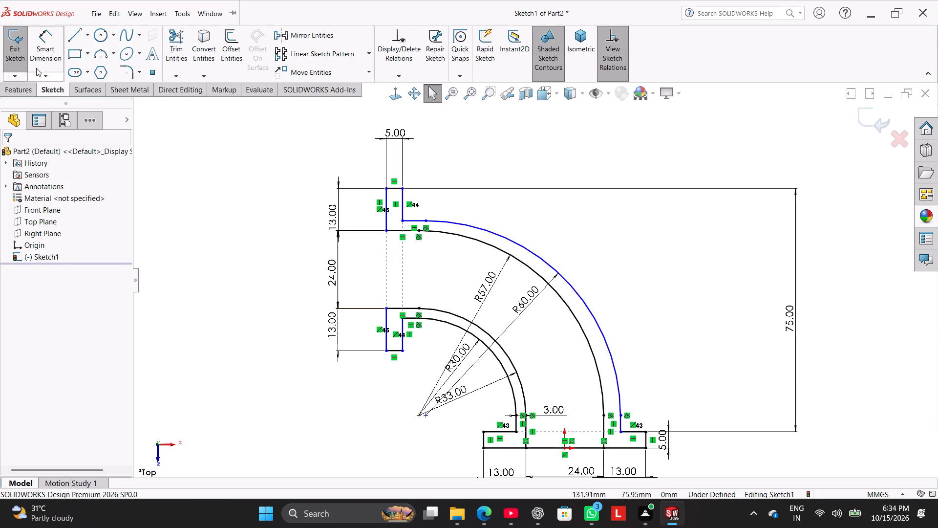
Dimension the spacing between the outer wall's two horizontal lines at the upper flange as 3 mm.
{"action": "left_click", "coordinate": [40, 51]}
{"action": "left_click", "coordinate": [419, 220]}
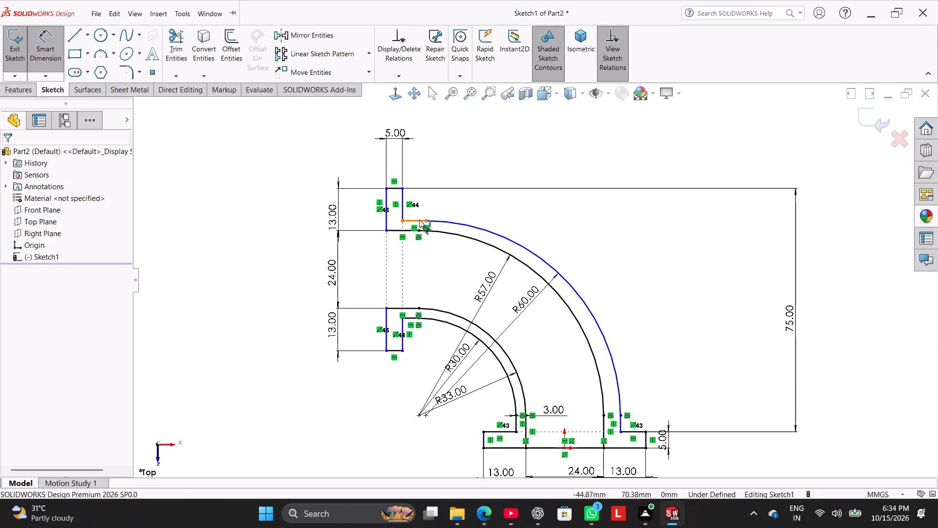
{"action": "left_click", "coordinate": [412, 232]}
{"action": "left_click", "coordinate": [415, 254]}
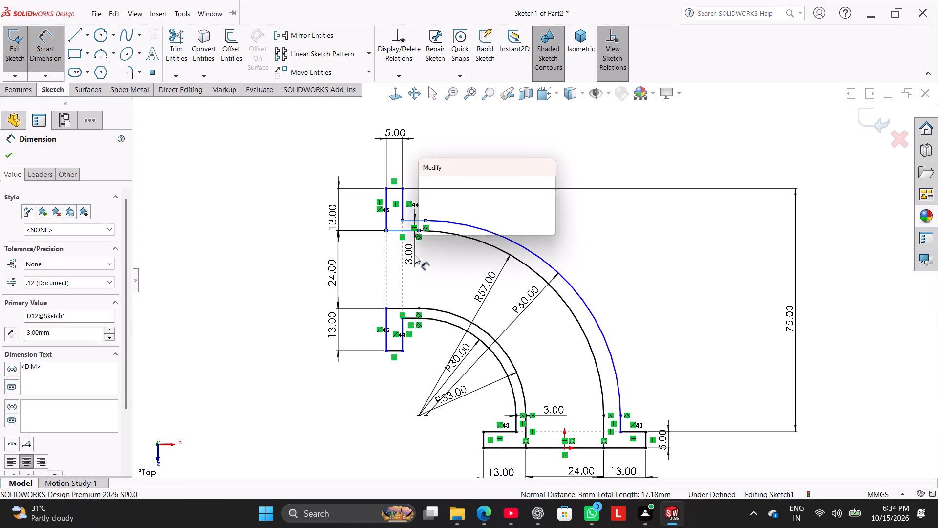
{"action": "left_click", "coordinate": [428, 190]}
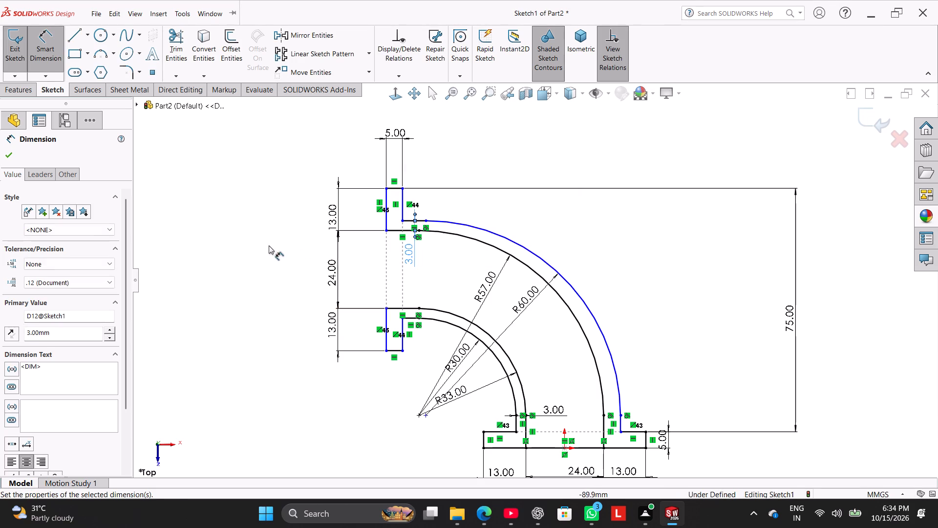
{"action": "left_click", "coordinate": [259, 245]}
Dimension the spacing between the outer wall's two vertical lines at the bottom flange as 3 mm.
{"action": "left_click", "coordinate": [603, 425]}
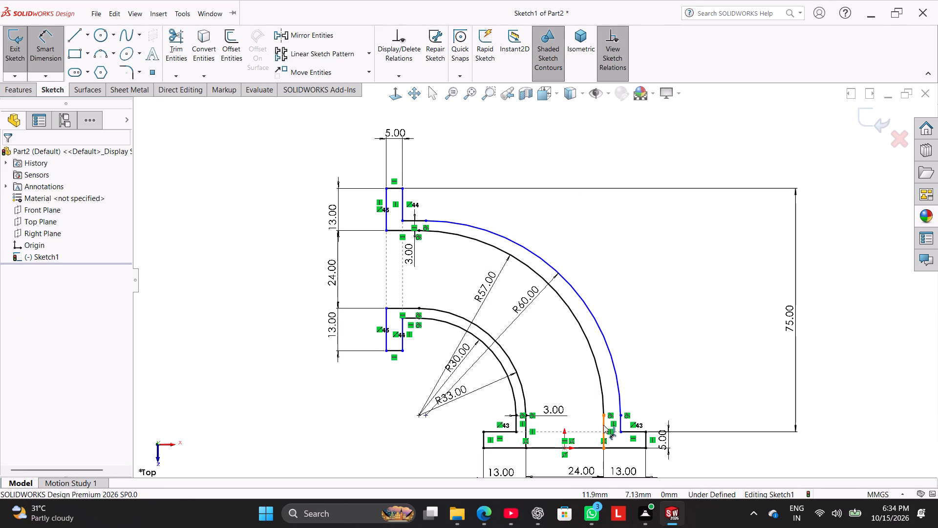
{"action": "left_click", "coordinate": [618, 419]}
{"action": "left_click", "coordinate": [654, 420]}
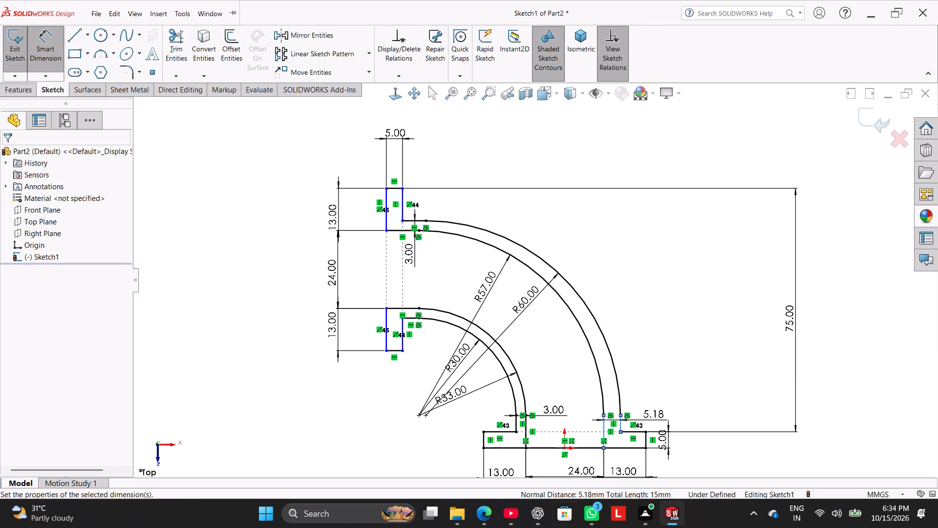
{"action": "key", "text": "3"}
{"action": "key", "text": "Return"}
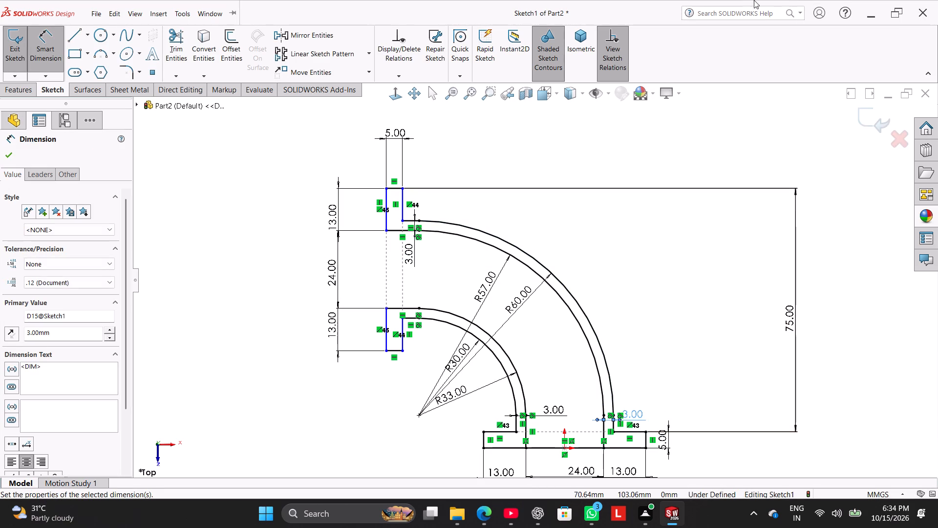
{"action": "right_click", "coordinate": [217, 413]}
{"action": "left_click", "coordinate": [276, 446]}
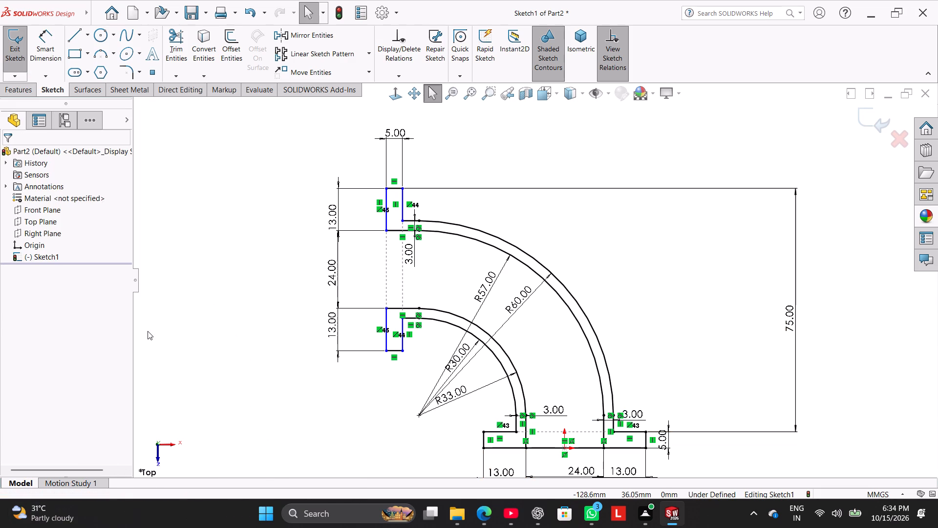
Add a 65 mm horizontal dimension between the upper flange's inner vertical edge and the outer wall's outermost vertical line.
{"action": "left_click", "coordinate": [40, 41]}
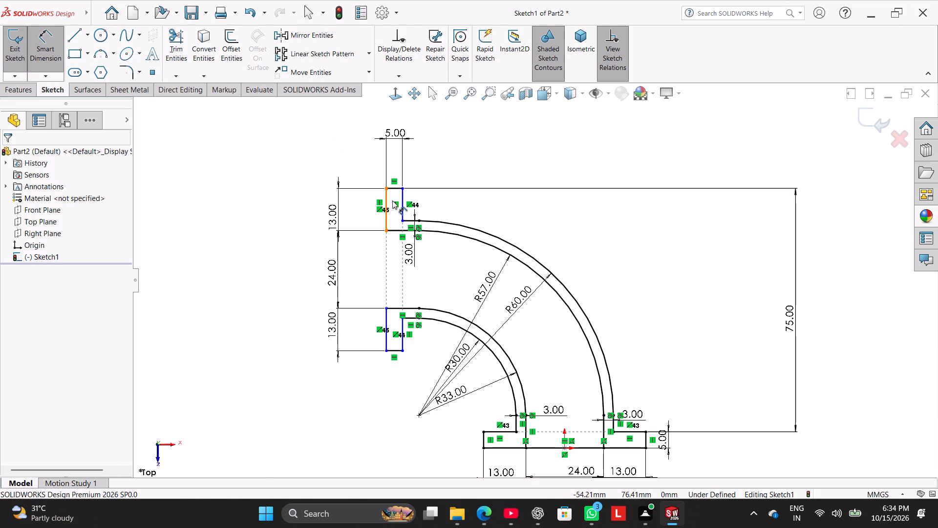
{"action": "left_click", "coordinate": [400, 202]}
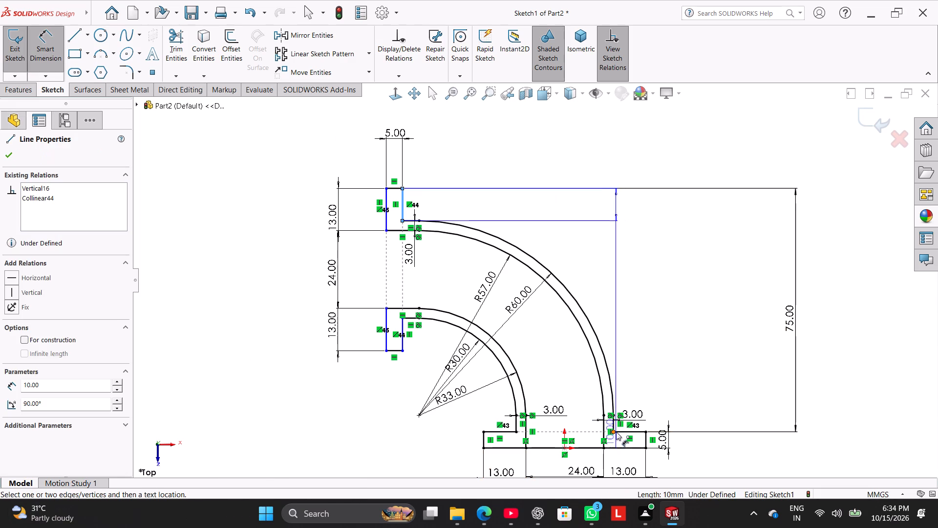
{"action": "left_click", "coordinate": [613, 426]}
{"action": "left_click", "coordinate": [522, 174]}
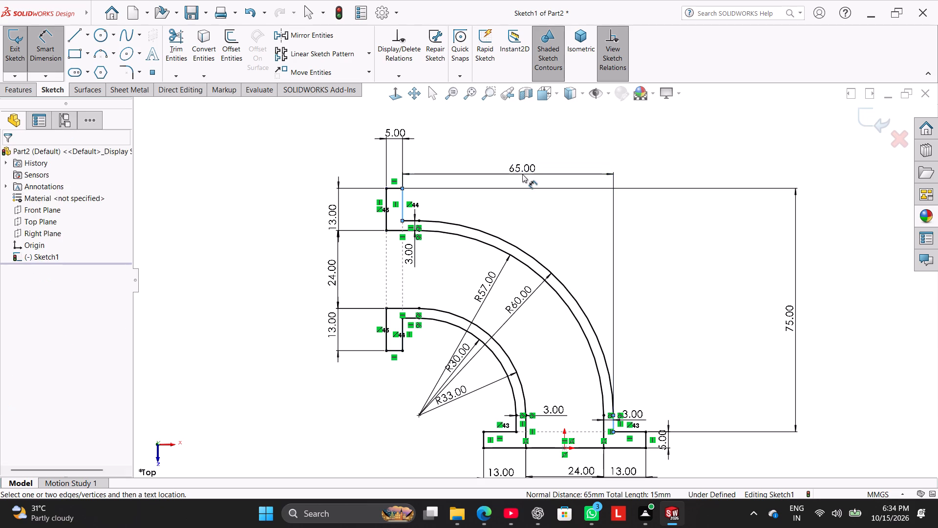
{"action": "left_click", "coordinate": [557, 200]}
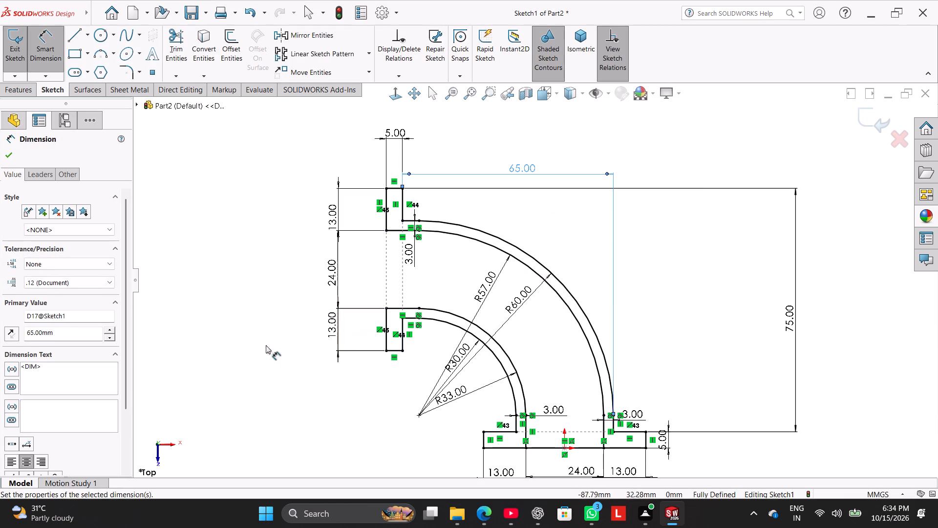
{"action": "right_click", "coordinate": [238, 346]}
{"action": "left_click", "coordinate": [281, 379]}
{"action": "left_click", "coordinate": [257, 328]}
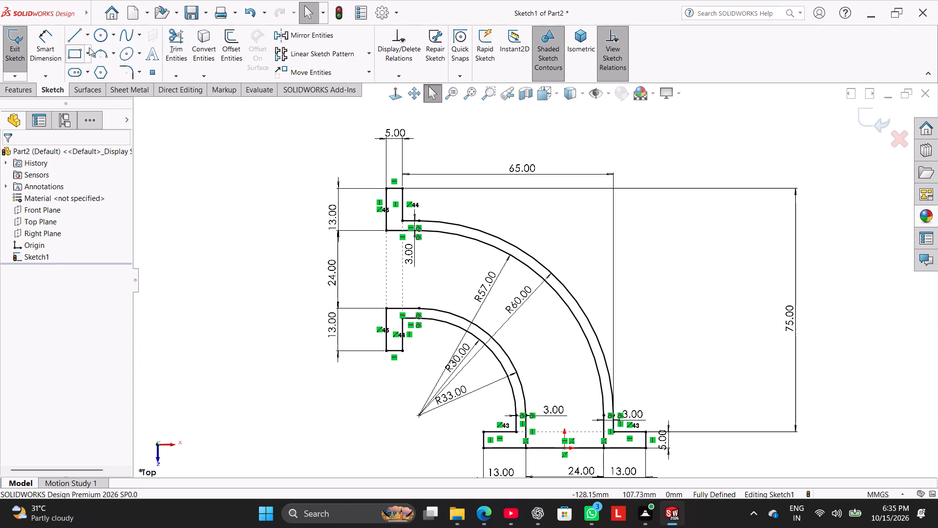
Draw a 24 mm vertical line closing the channel opening between the two flange sections at the upper end.
{"action": "left_click", "coordinate": [68, 35]}
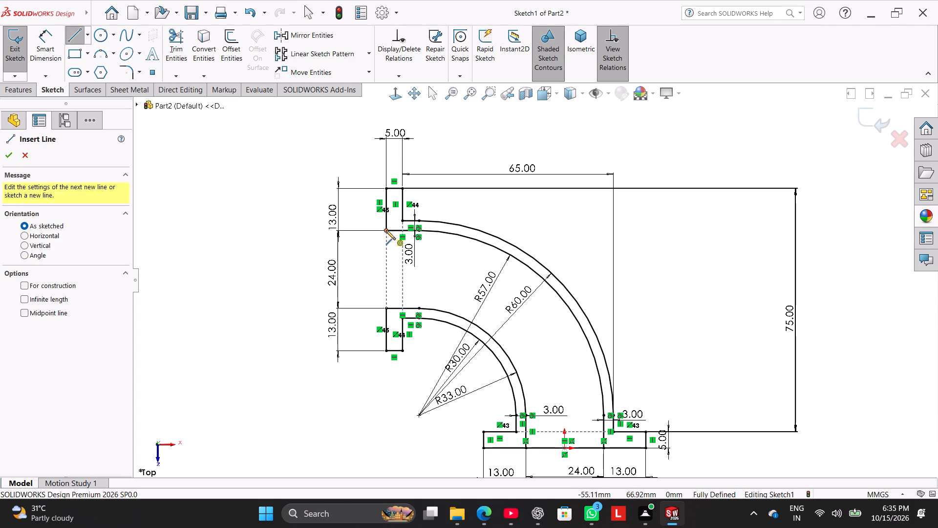
{"action": "left_click", "coordinate": [386, 230]}
{"action": "left_click", "coordinate": [387, 306]}
{"action": "right_click", "coordinate": [273, 299]}
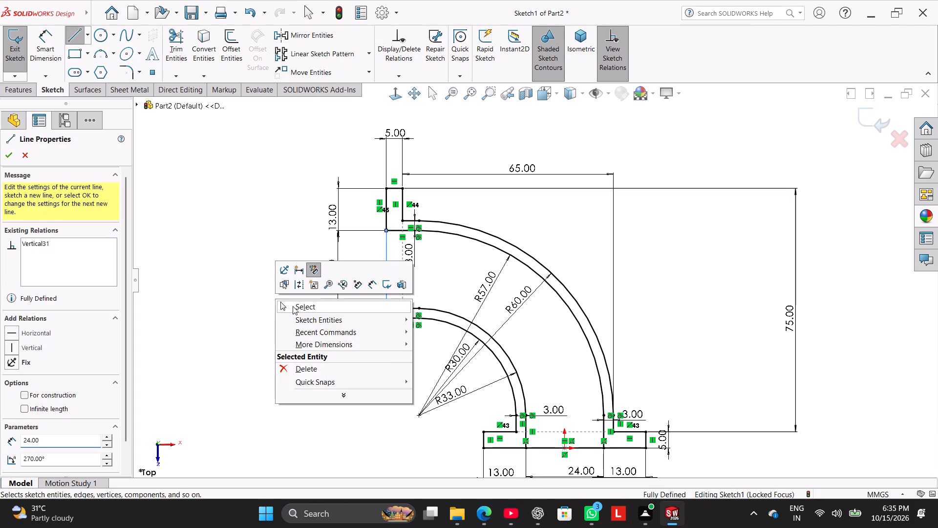
{"action": "left_click", "coordinate": [295, 307]}
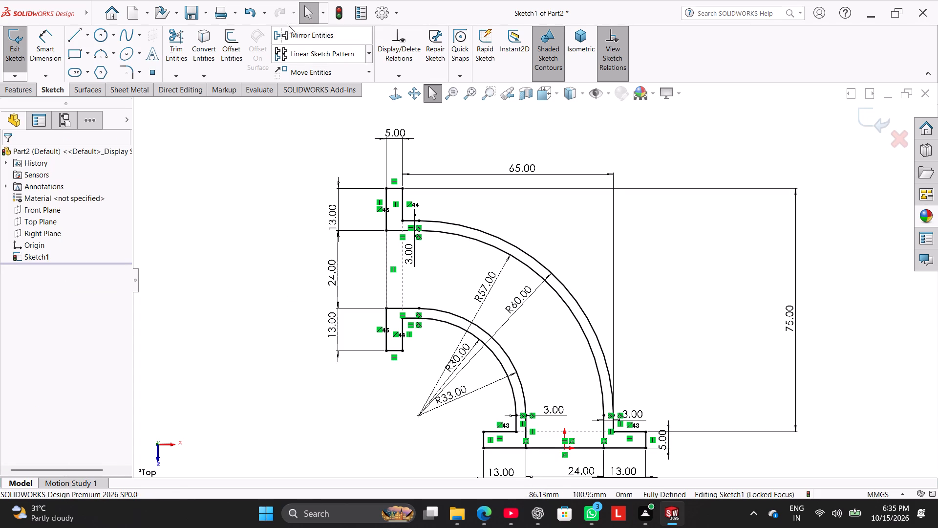
Exit the completed profile sketch and switch to the feature-modelling commands.
{"action": "left_click", "coordinate": [11, 47]}
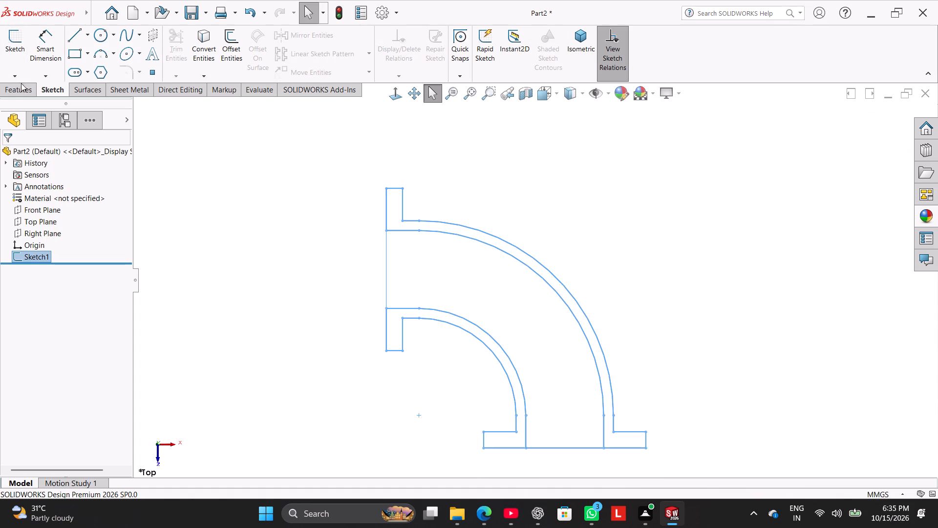
{"action": "left_click", "coordinate": [23, 87]}
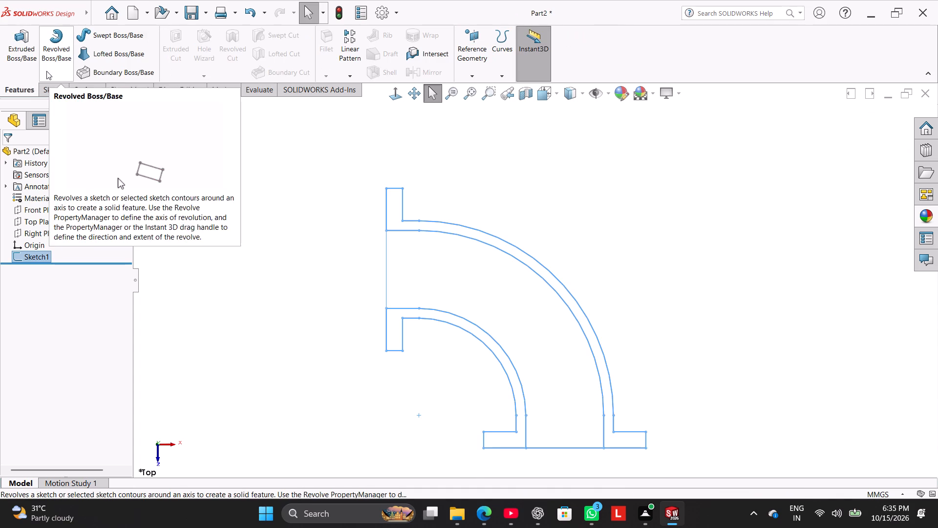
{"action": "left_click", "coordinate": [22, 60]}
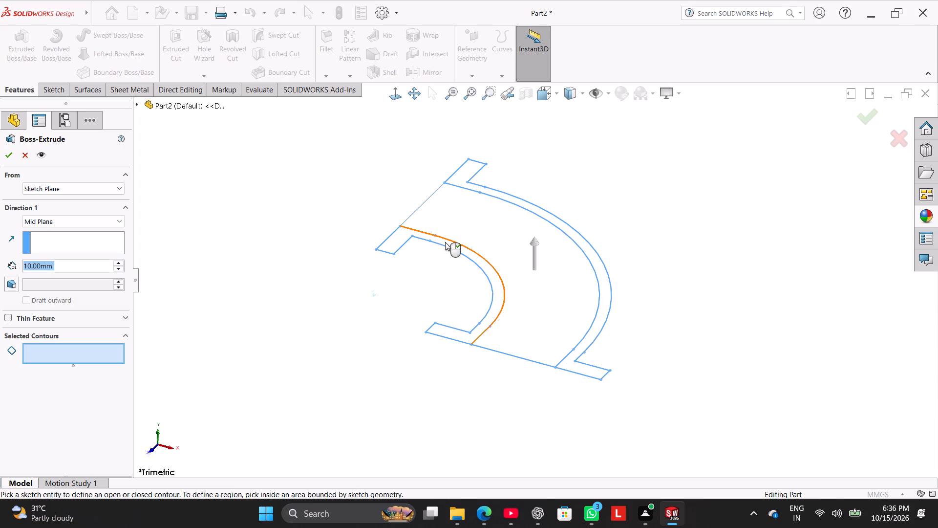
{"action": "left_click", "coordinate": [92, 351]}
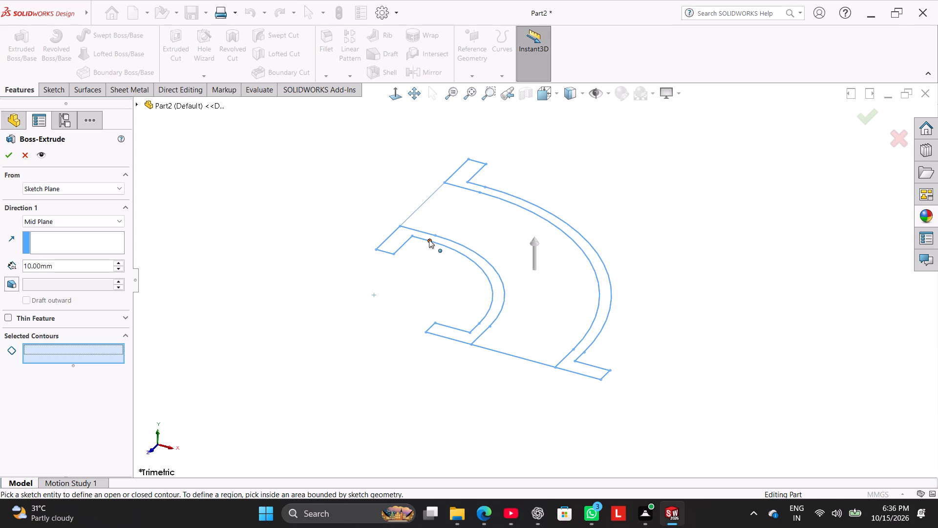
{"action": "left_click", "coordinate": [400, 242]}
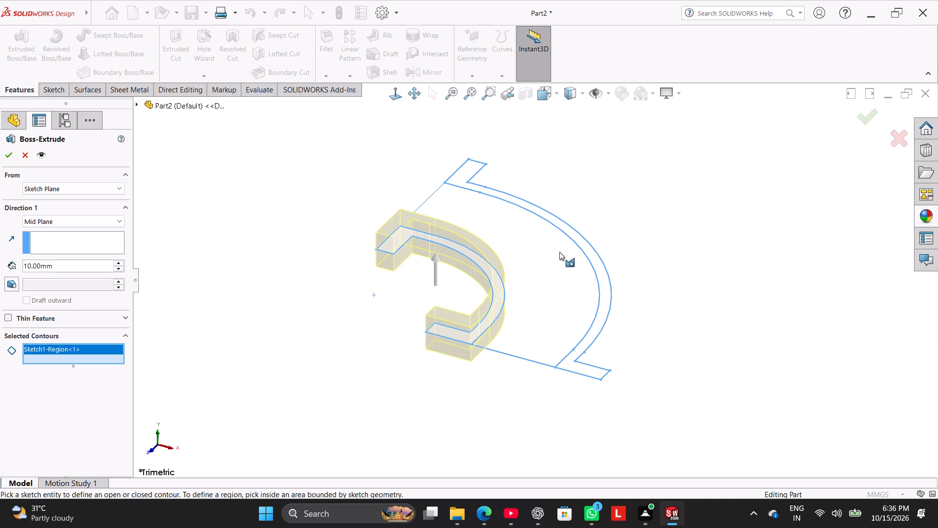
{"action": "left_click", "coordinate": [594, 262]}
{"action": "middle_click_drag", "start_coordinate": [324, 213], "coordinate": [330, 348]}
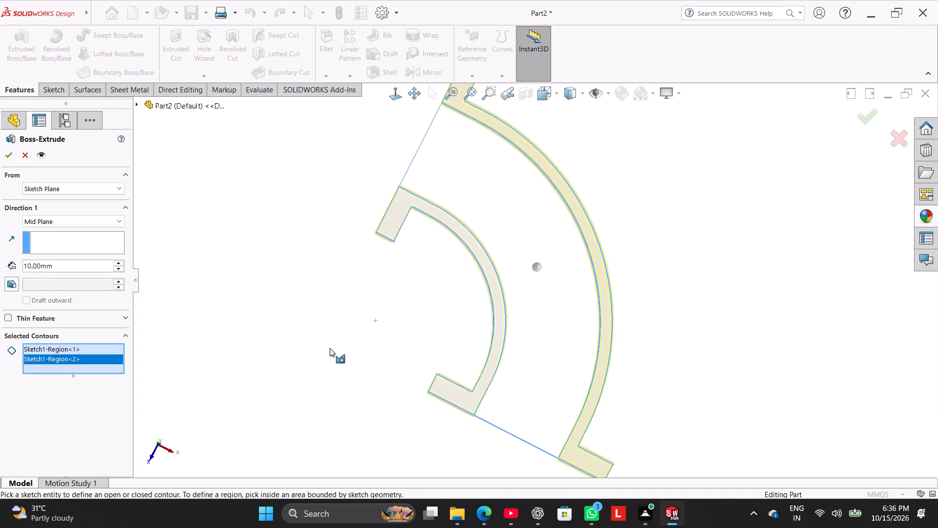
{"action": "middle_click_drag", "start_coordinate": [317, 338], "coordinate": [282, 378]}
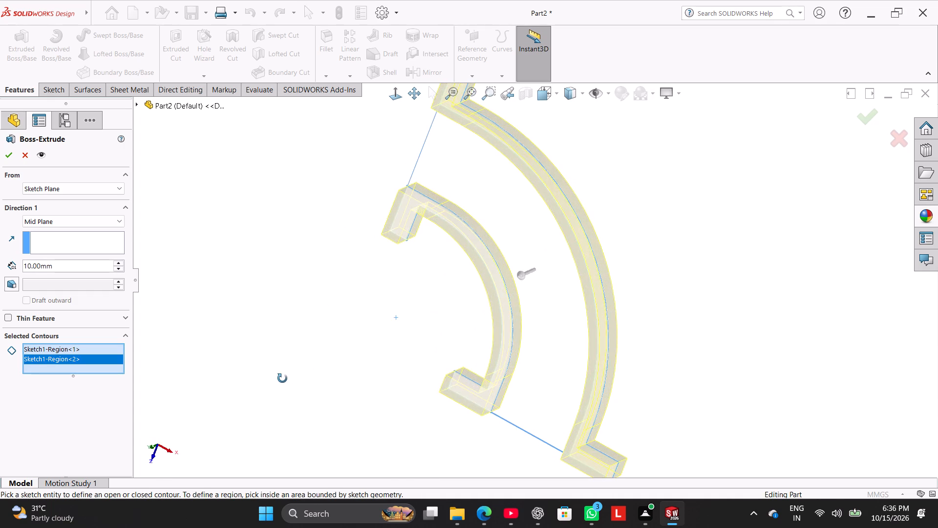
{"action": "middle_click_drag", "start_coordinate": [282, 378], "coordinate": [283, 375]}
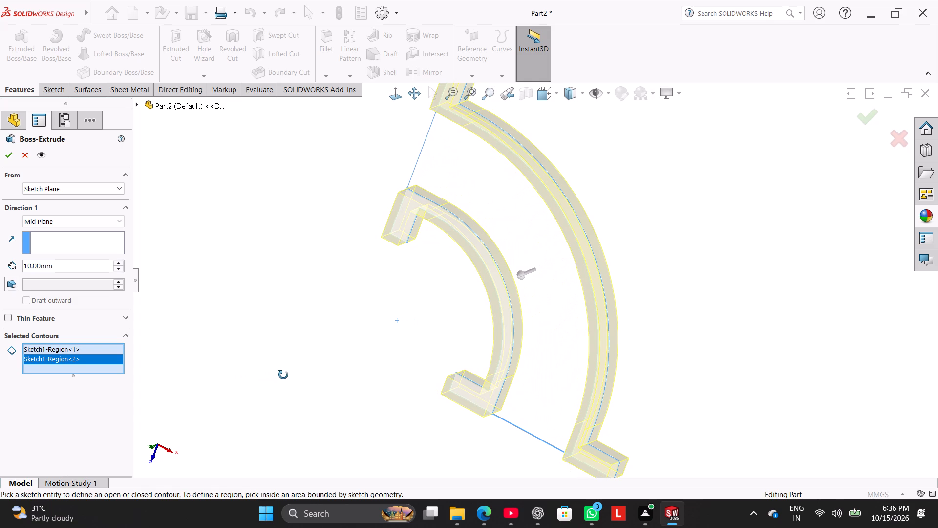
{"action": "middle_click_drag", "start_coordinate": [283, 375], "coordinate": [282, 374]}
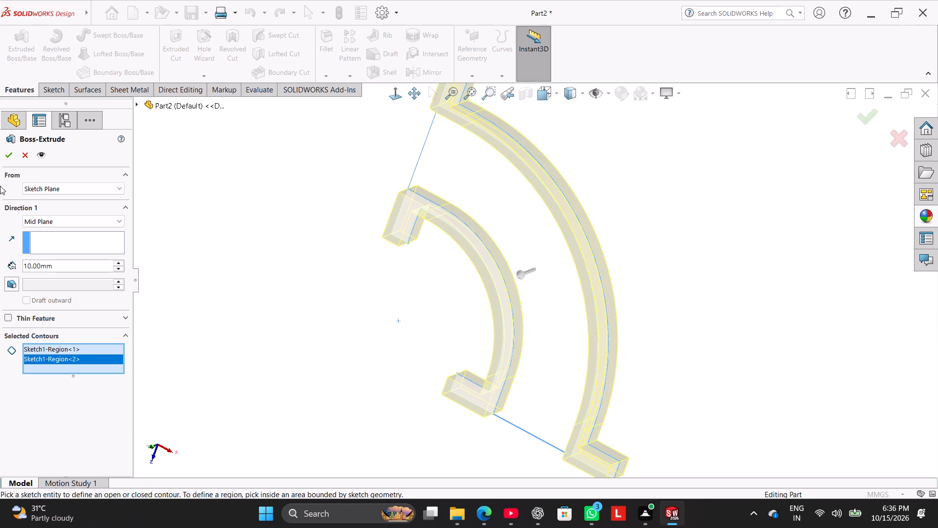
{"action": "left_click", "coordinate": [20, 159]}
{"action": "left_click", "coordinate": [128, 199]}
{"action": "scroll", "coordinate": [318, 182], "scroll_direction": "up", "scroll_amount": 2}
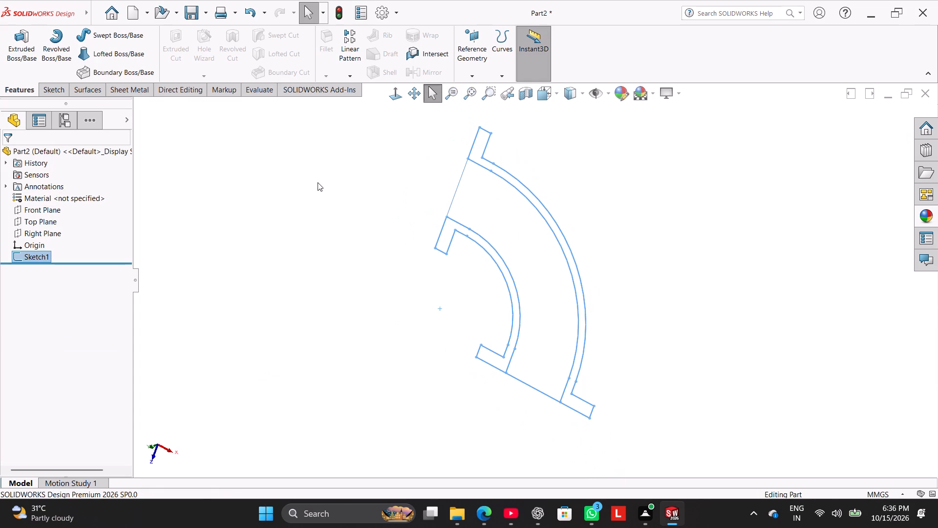
Reopen the curved pipe profile sketch for editing in a view normal to its plane.
{"action": "left_click", "coordinate": [386, 95]}
{"action": "left_click", "coordinate": [390, 94]}
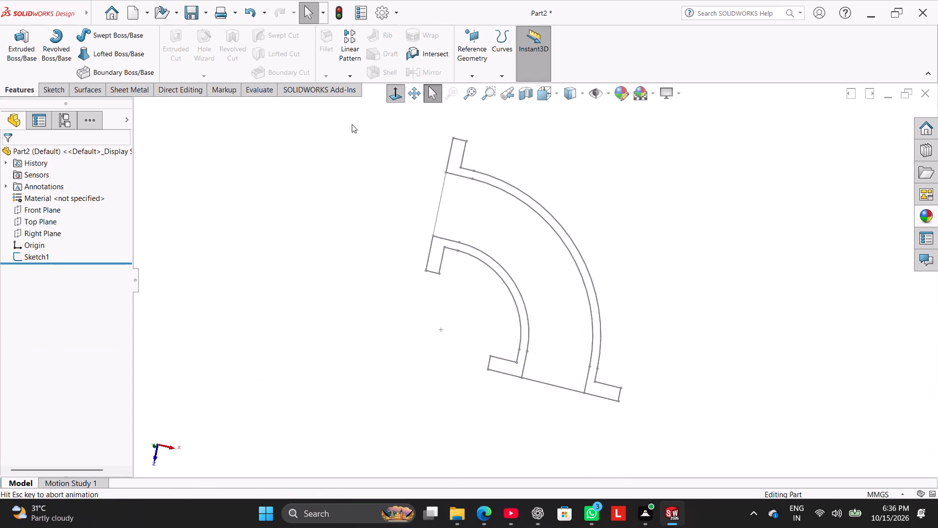
{"action": "double_click", "coordinate": [474, 201]}
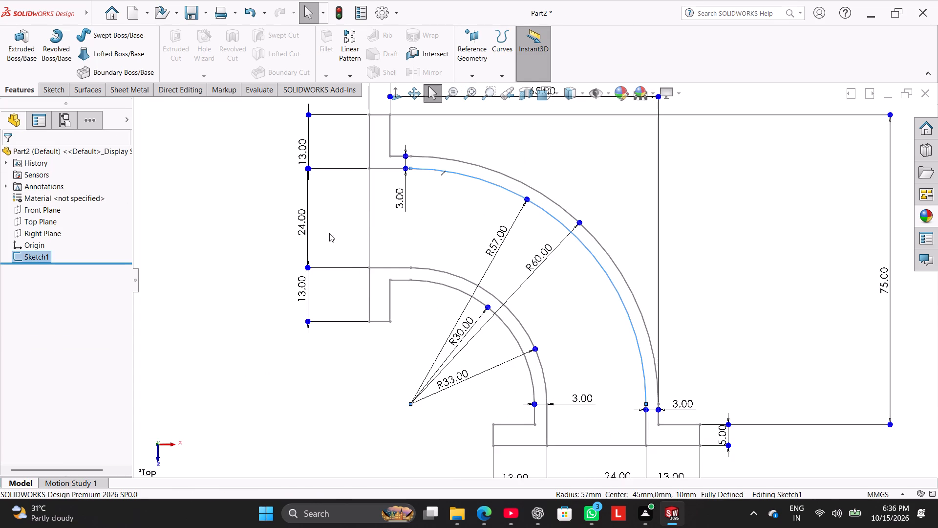
{"action": "scroll", "coordinate": [329, 233], "scroll_direction": "up", "scroll_amount": 2}
{"action": "left_click", "coordinate": [291, 235]}
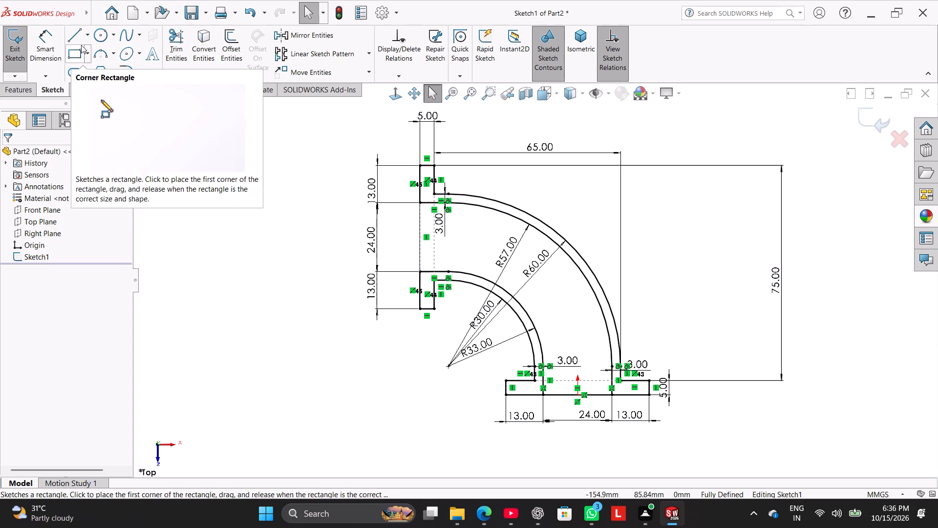
{"action": "left_click", "coordinate": [87, 34]}
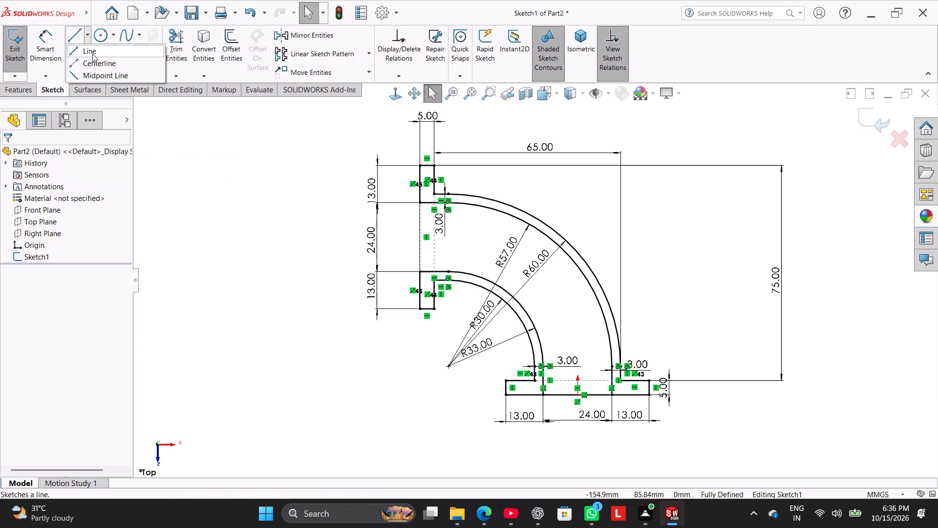
{"action": "scroll", "coordinate": [457, 189], "scroll_direction": "down", "scroll_amount": 3}
{"action": "left_click", "coordinate": [304, 233]}
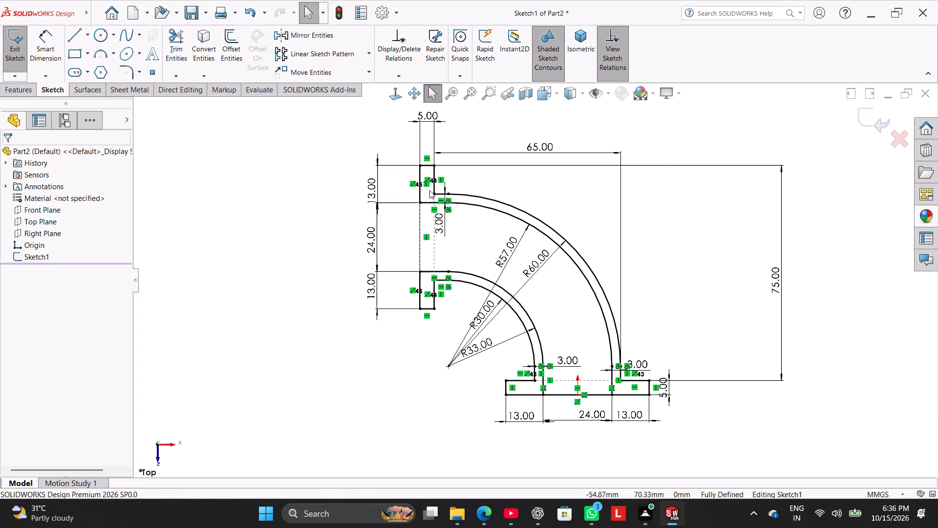
Extend the short horizontal lines of the outer and inner walls through the upper flange to its outer vertical edge.
{"action": "scroll", "coordinate": [434, 189], "scroll_direction": "down", "scroll_amount": 3}
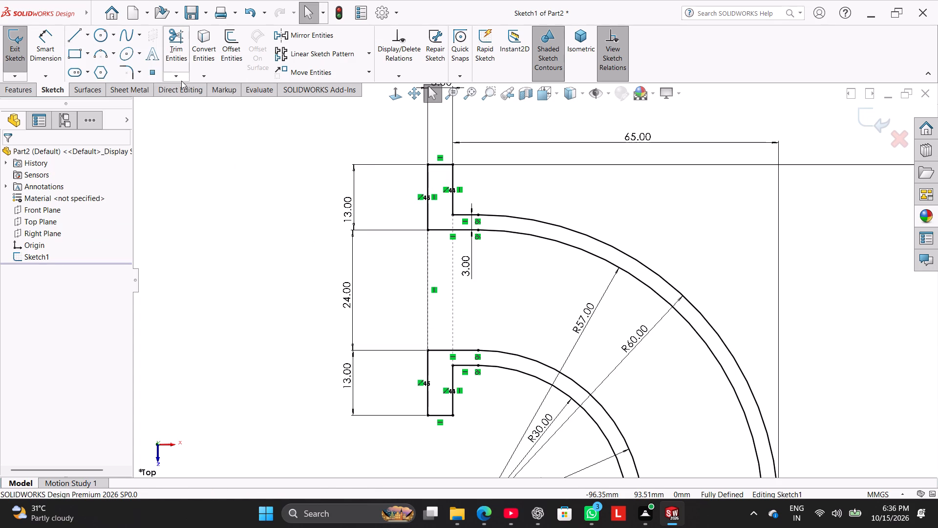
{"action": "left_click", "coordinate": [181, 79]}
{"action": "left_click", "coordinate": [192, 97]}
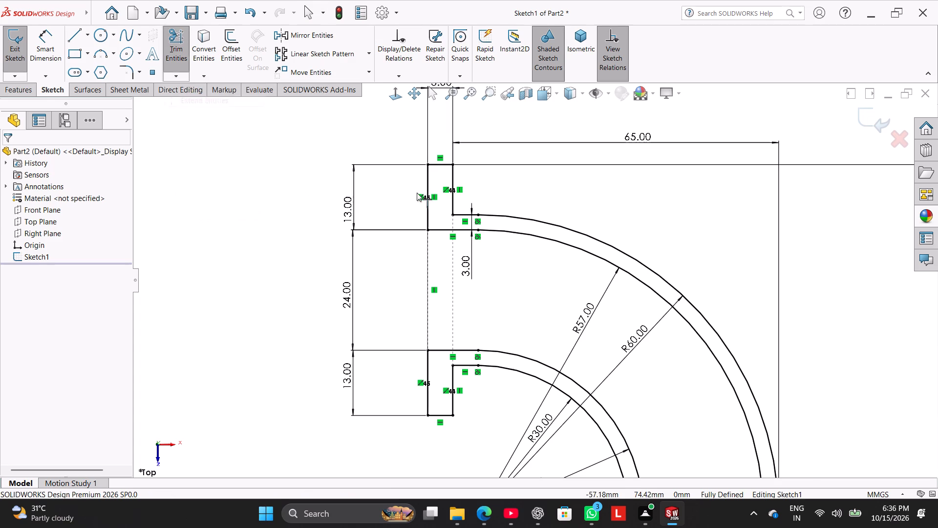
{"action": "scroll", "coordinate": [417, 193], "scroll_direction": "down", "scroll_amount": 3}
{"action": "left_click", "coordinate": [515, 242]}
{"action": "scroll", "coordinate": [499, 286], "scroll_direction": "up", "scroll_amount": 6}
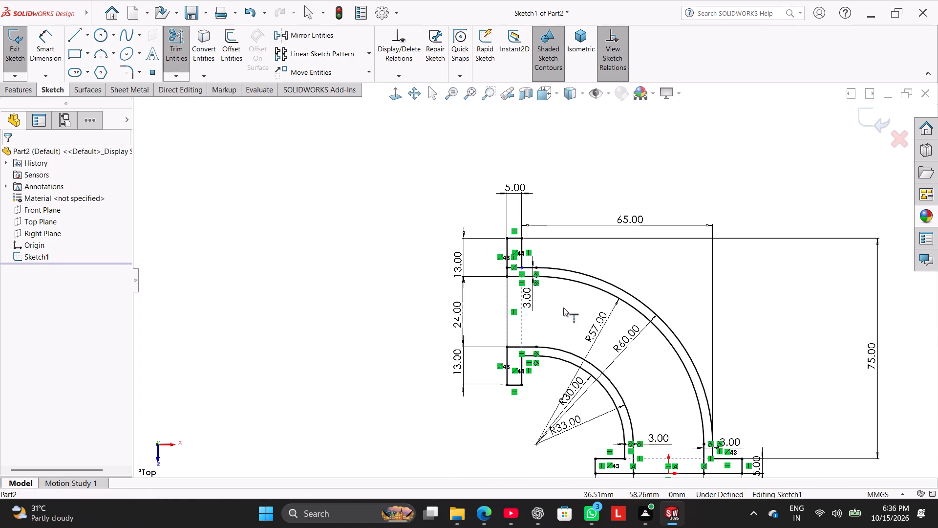
{"action": "scroll", "coordinate": [560, 370], "scroll_direction": "down", "scroll_amount": 3}
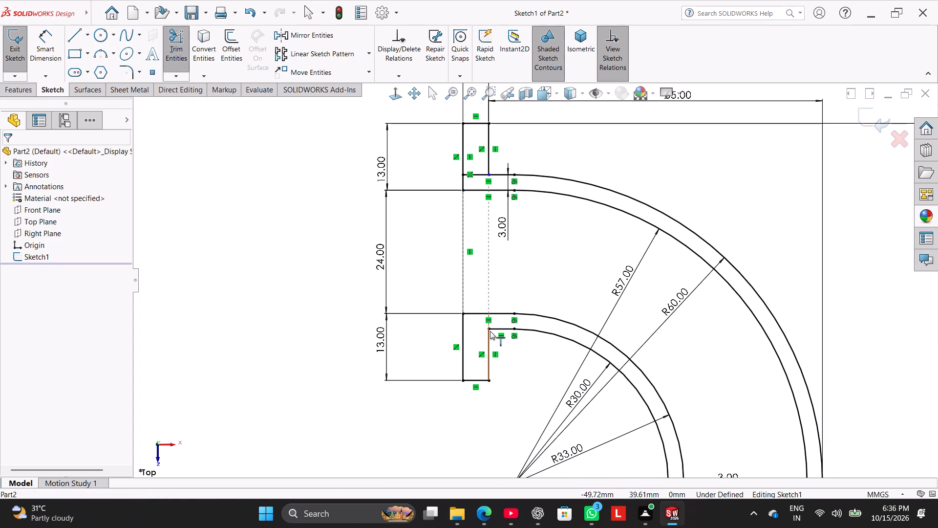
{"action": "left_click", "coordinate": [493, 329]}
Extend the vertical lines of the outer and inner walls through the bottom flange to its base line.
{"action": "scroll", "coordinate": [590, 372], "scroll_direction": "up", "scroll_amount": 5}
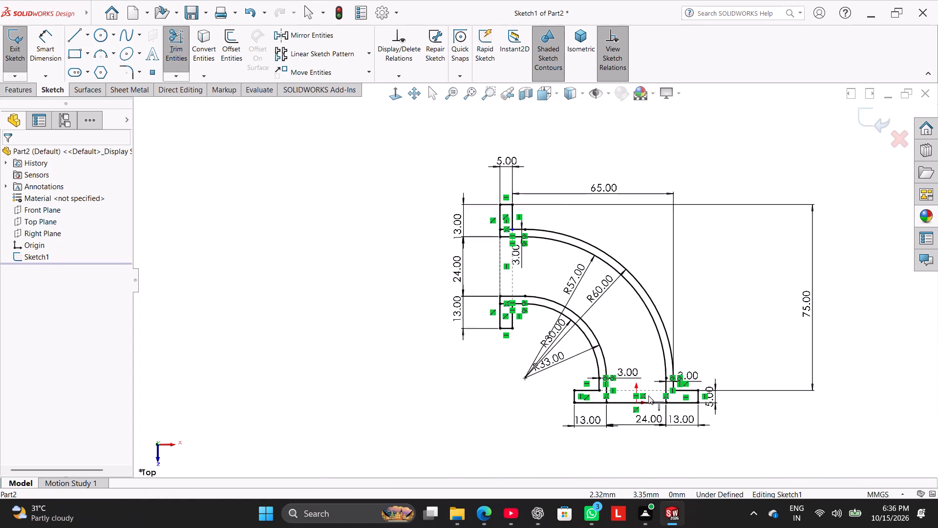
{"action": "scroll", "coordinate": [648, 396], "scroll_direction": "up", "scroll_amount": 2}
{"action": "scroll", "coordinate": [613, 354], "scroll_direction": "down", "scroll_amount": 7}
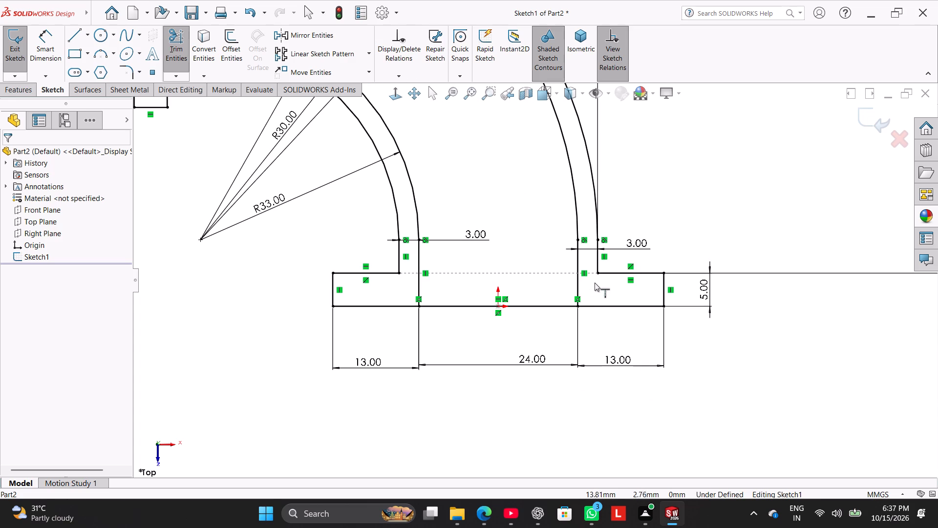
{"action": "left_click", "coordinate": [597, 264]}
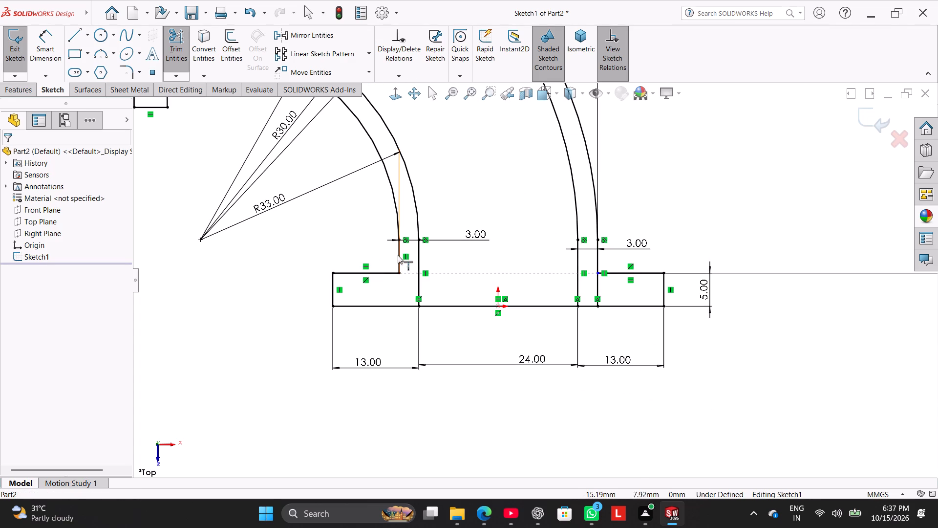
{"action": "left_click", "coordinate": [398, 262]}
{"action": "right_click", "coordinate": [242, 291]}
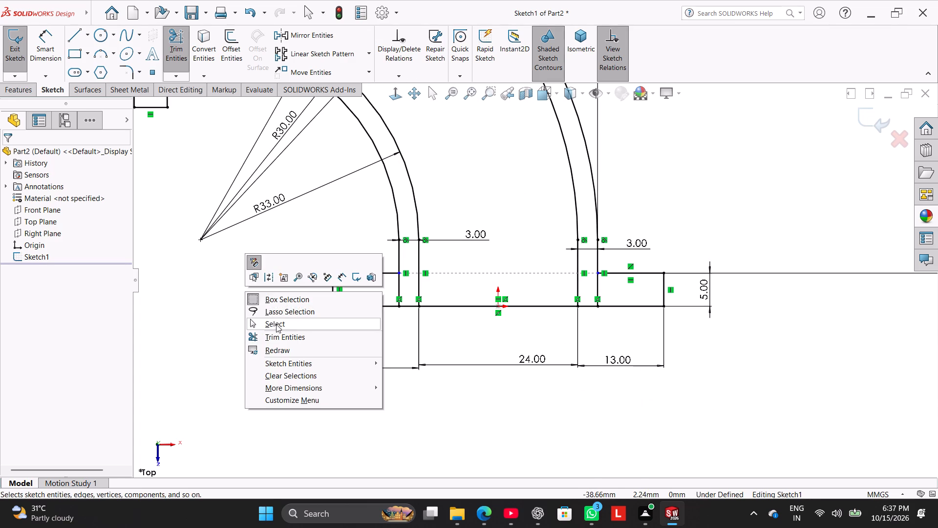
{"action": "left_click", "coordinate": [276, 328]}
Start a mid-plane boss extrude from the sketch using the inner and outer 3 mm curved wall regions as contours.
{"action": "scroll", "coordinate": [294, 275], "scroll_direction": "up", "scroll_amount": 6}
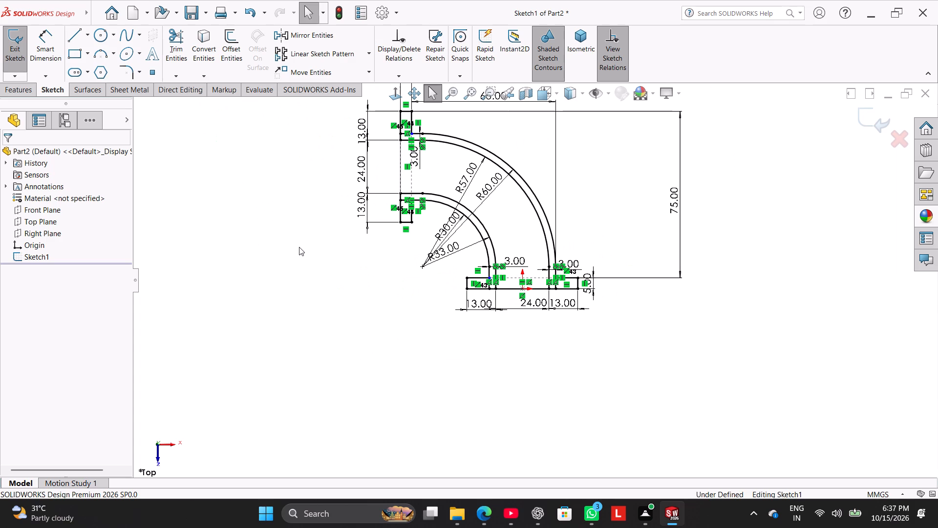
{"action": "left_click", "coordinate": [21, 88]}
{"action": "left_click", "coordinate": [16, 49]}
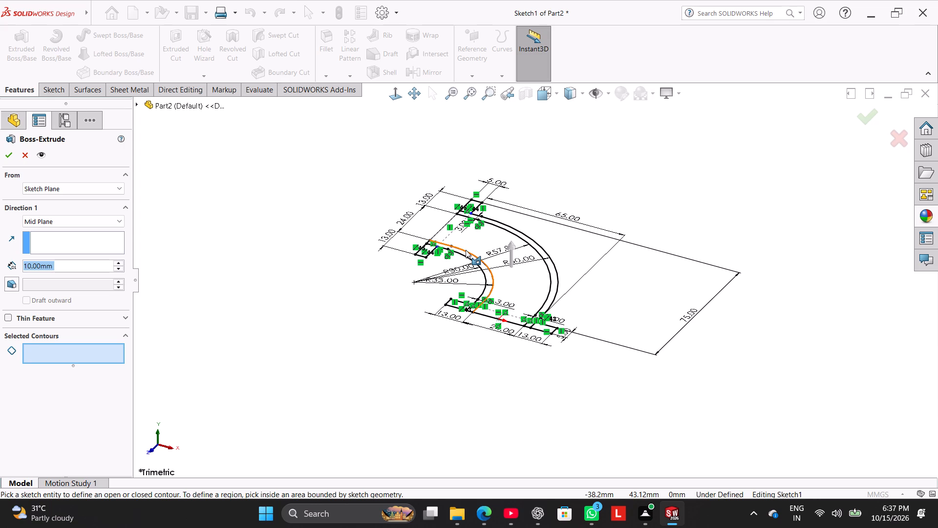
{"action": "right_click_drag", "start_coordinate": [395, 281], "coordinate": [415, 256]}
{"action": "right_click_drag", "start_coordinate": [339, 295], "coordinate": [382, 195]}
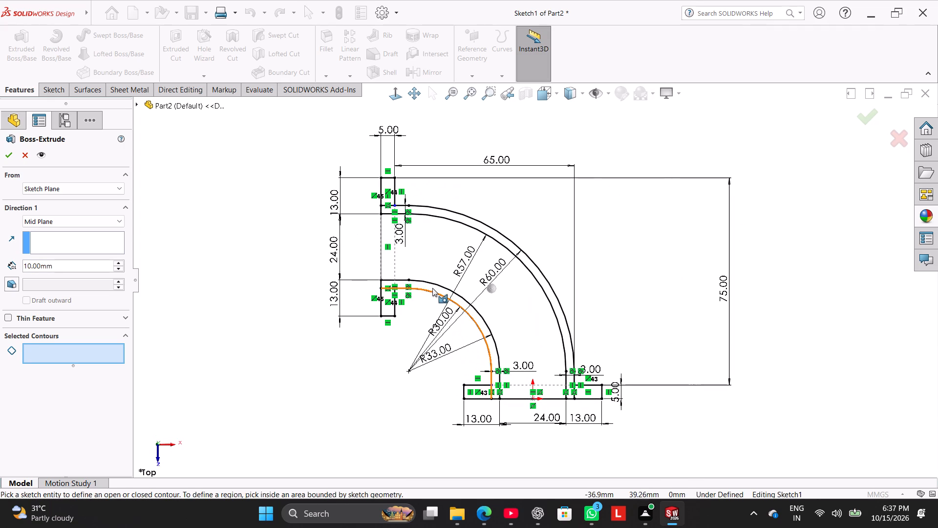
{"action": "left_click", "coordinate": [433, 287]}
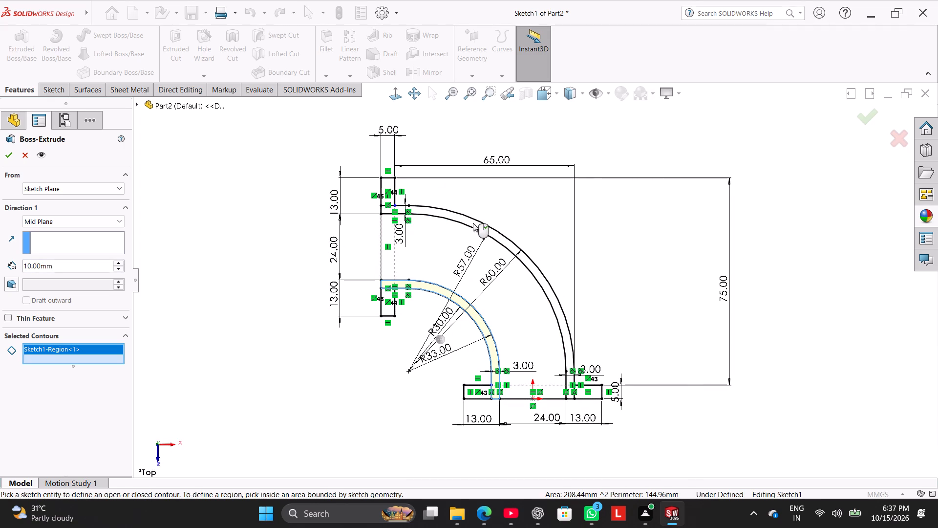
{"action": "left_click", "coordinate": [473, 223]}
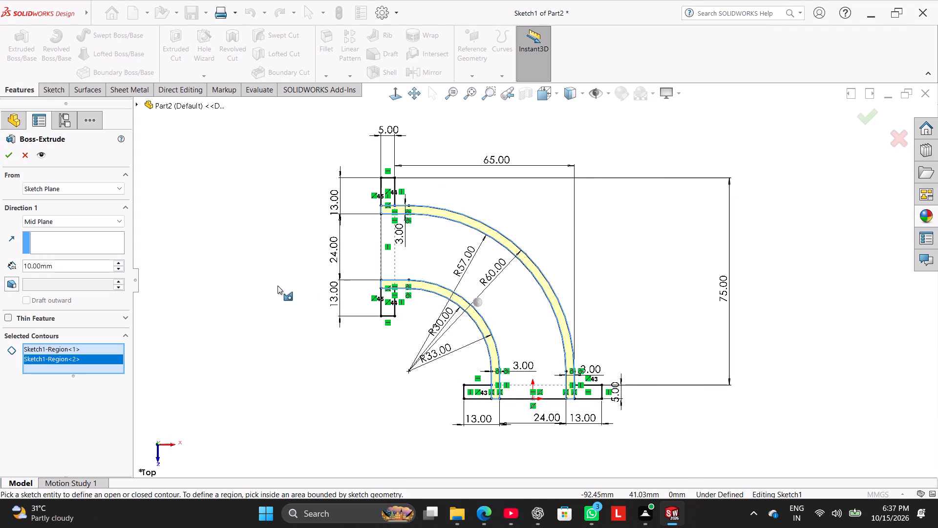
Set the mid-plane extrusion depth to 29 mm.
{"action": "middle_click_drag", "start_coordinate": [266, 253], "coordinate": [245, 308]}
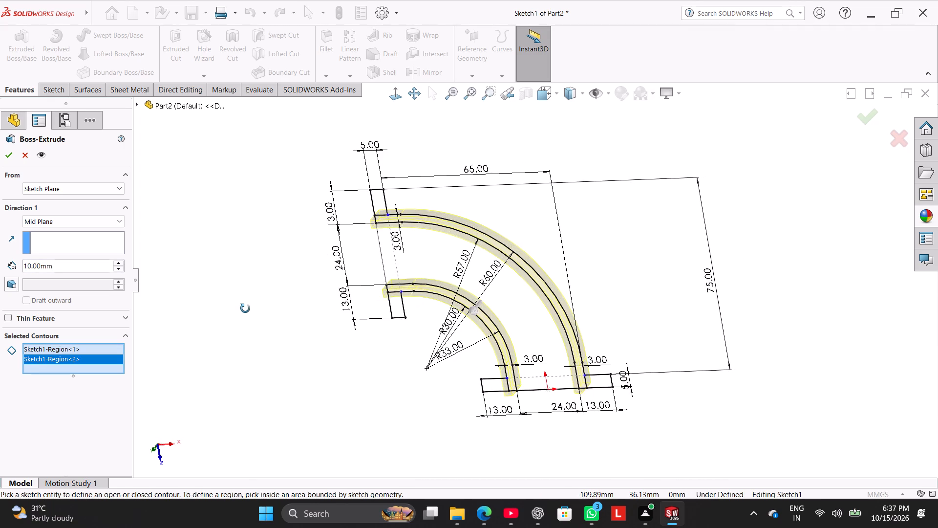
{"action": "middle_click_drag", "start_coordinate": [245, 308], "coordinate": [198, 298]}
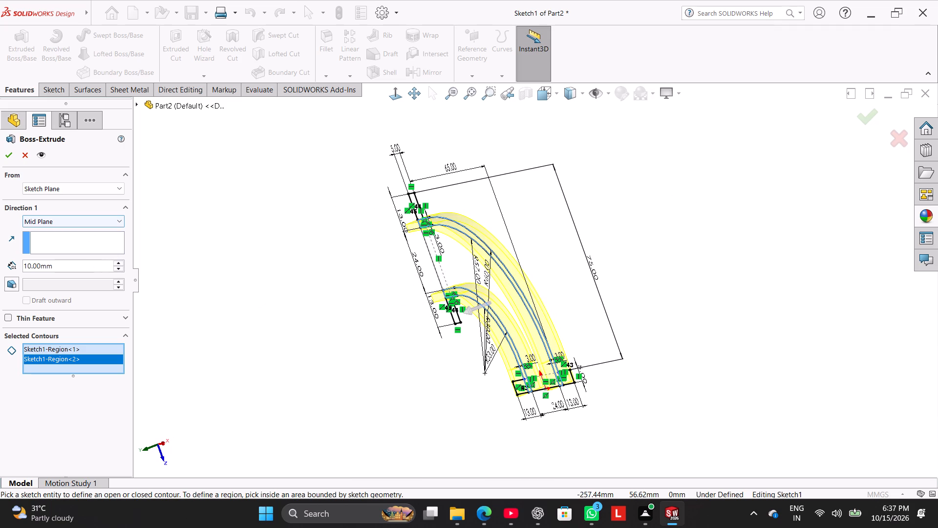
{"action": "double_click", "coordinate": [90, 265]}
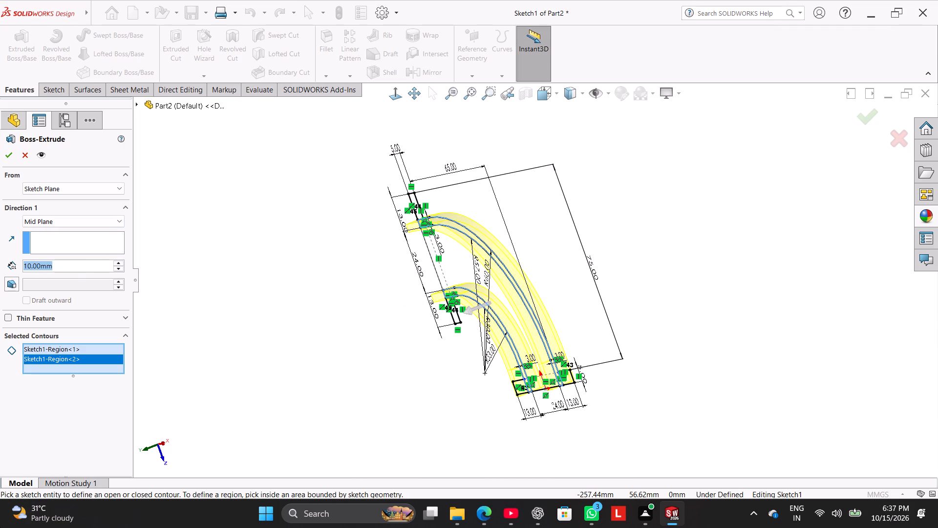
{"action": "type", "text": "29"}
{"action": "key", "text": "Return"}
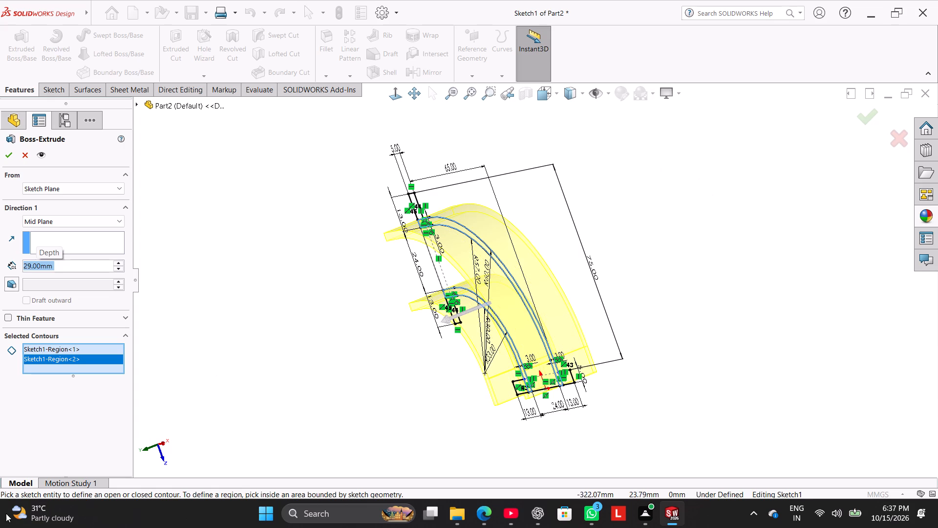
Add the channel region between the two curved walls to the extrusion's contours and examine the preview from several angles.
{"action": "middle_click_drag", "start_coordinate": [242, 250], "coordinate": [287, 242]}
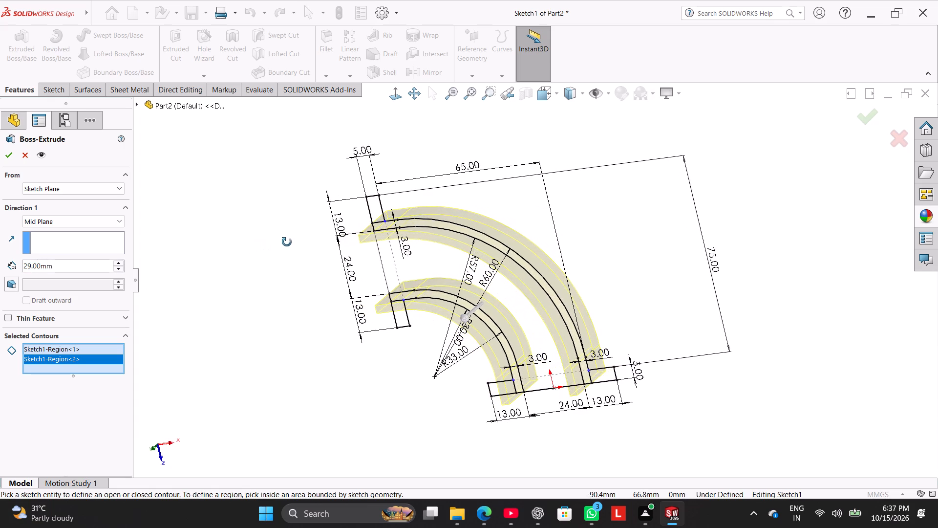
{"action": "middle_click_drag", "start_coordinate": [287, 242], "coordinate": [308, 201]}
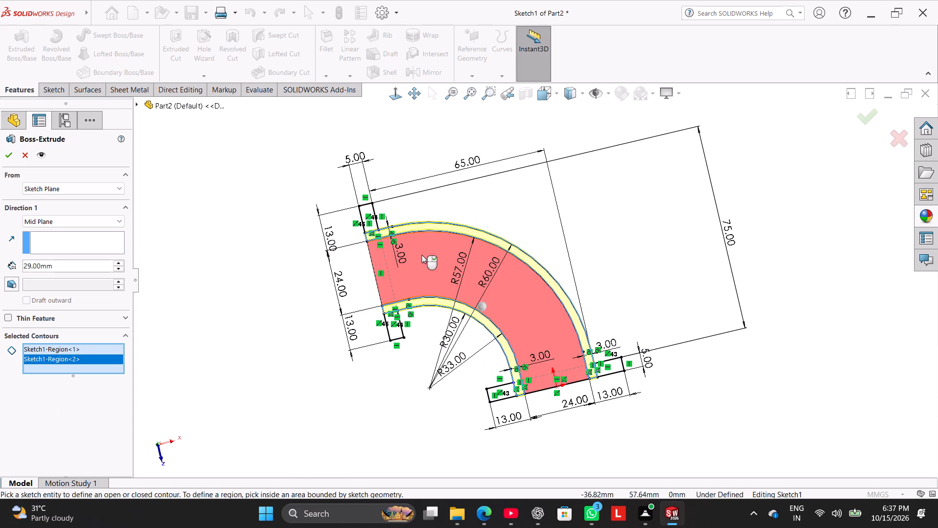
{"action": "left_click", "coordinate": [422, 256]}
{"action": "middle_click_drag", "start_coordinate": [231, 287], "coordinate": [303, 295]}
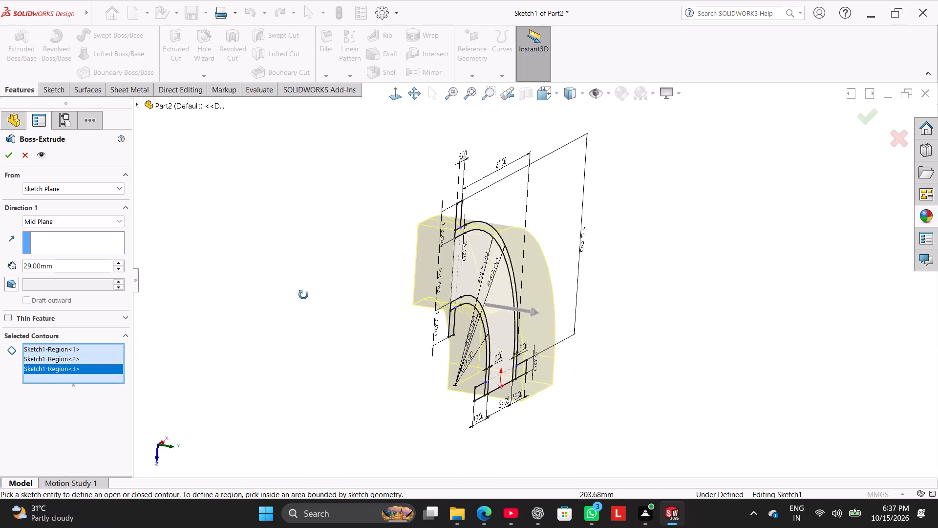
{"action": "middle_click_drag", "start_coordinate": [303, 295], "coordinate": [295, 245]}
{"action": "middle_click", "coordinate": [278, 247]}
{"action": "middle_click_drag", "start_coordinate": [241, 250], "coordinate": [176, 280]}
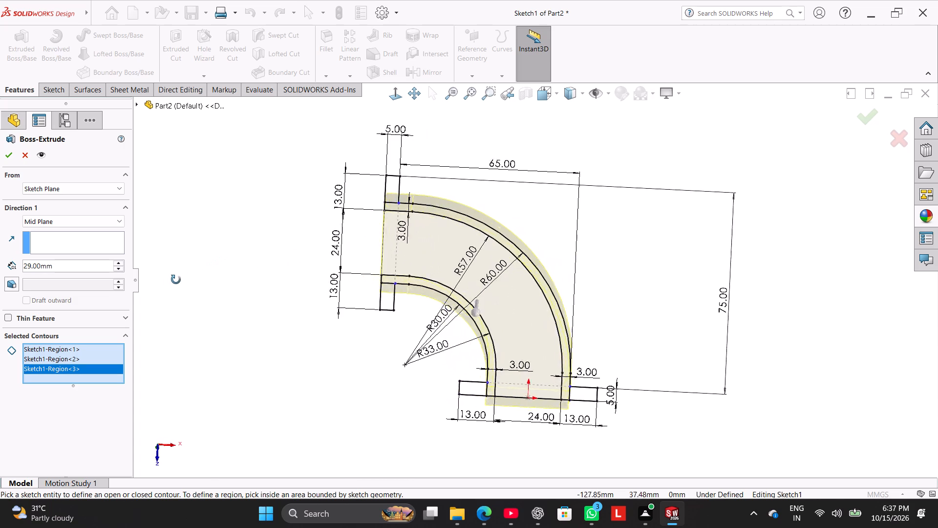
{"action": "middle_click_drag", "start_coordinate": [176, 280], "coordinate": [160, 265]}
{"action": "middle_click_drag", "start_coordinate": [256, 217], "coordinate": [262, 174]}
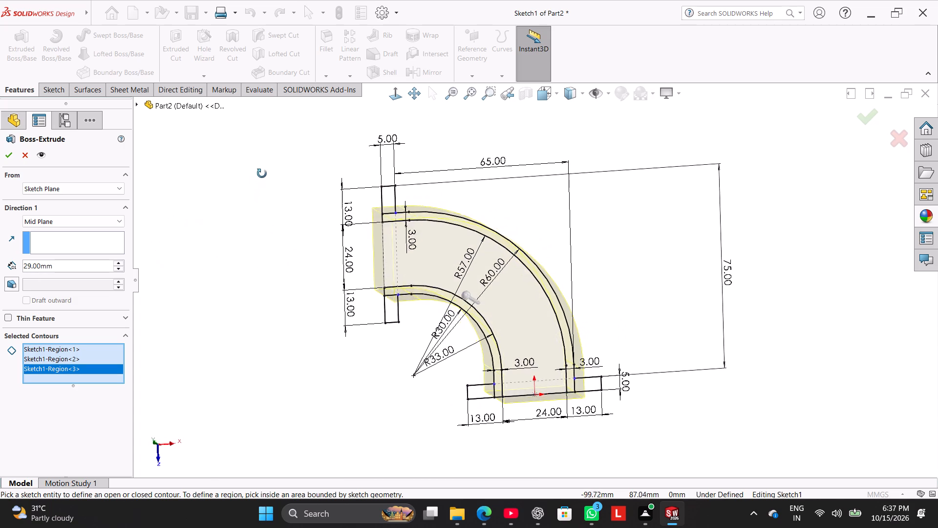
Complete the mid-plane boss extrude using the three selected sketch regions.
{"action": "middle_click_drag", "start_coordinate": [262, 174], "coordinate": [250, 211]}
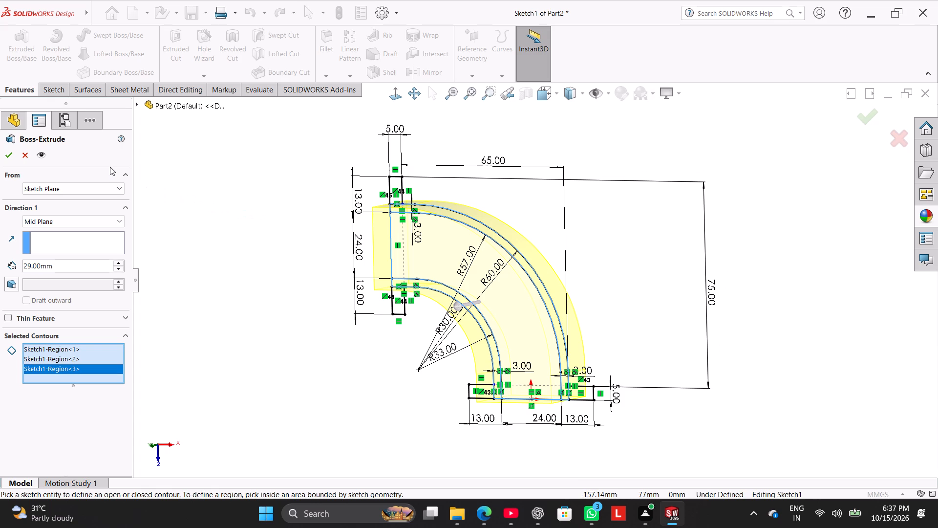
{"action": "middle_click_drag", "start_coordinate": [222, 219], "coordinate": [239, 222]}
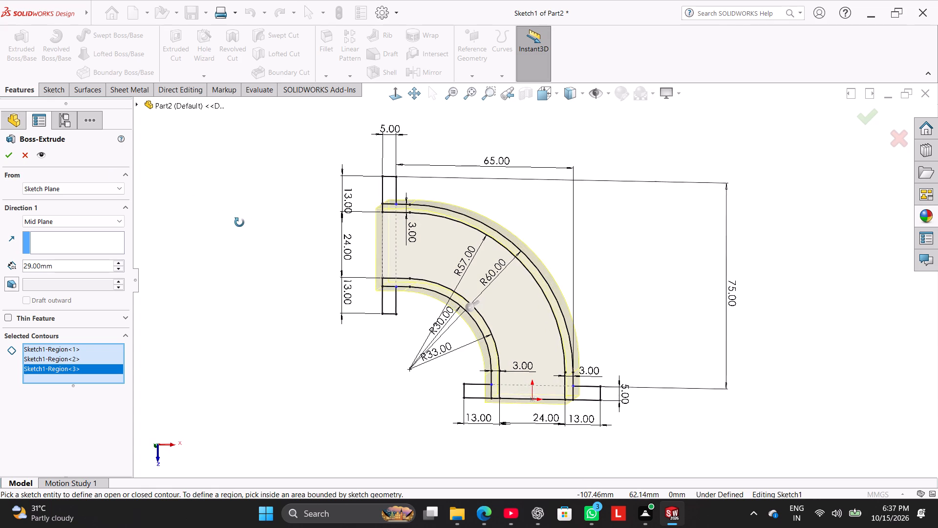
{"action": "middle_click_drag", "start_coordinate": [239, 222], "coordinate": [246, 200]}
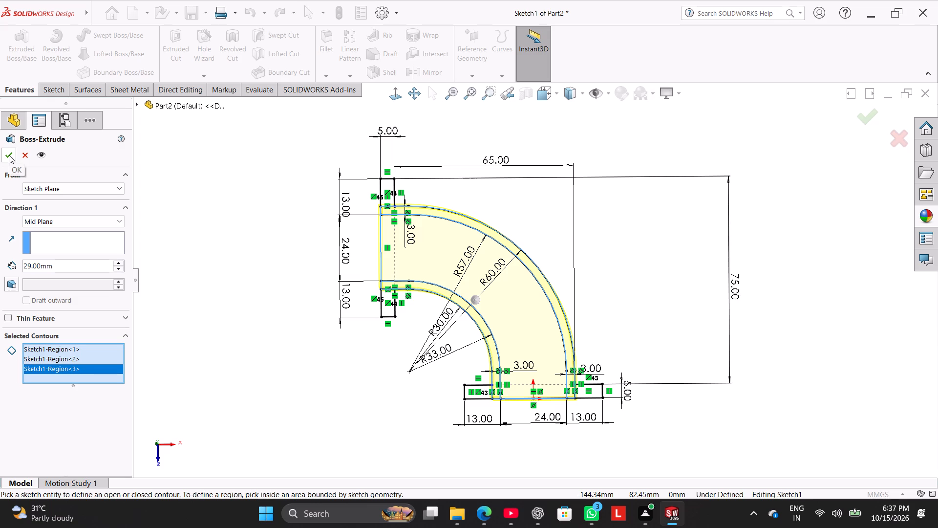
{"action": "left_click", "coordinate": [9, 155]}
{"action": "left_click", "coordinate": [232, 187]}
{"action": "middle_click_drag", "start_coordinate": [268, 219], "coordinate": [232, 254]}
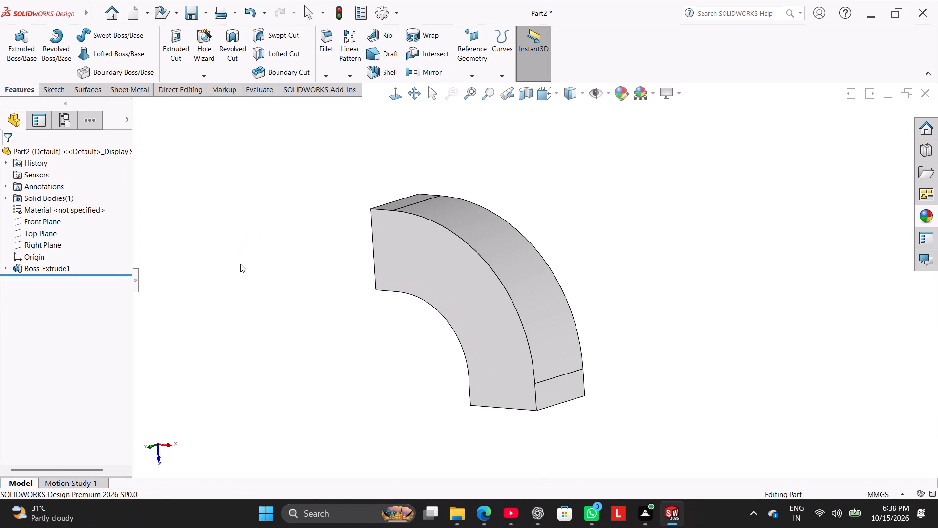
Examine the orientation of the extruded curved body in the isometric view.
{"action": "right_click_drag", "start_coordinate": [240, 264], "coordinate": [339, 201]}
{"action": "right_click_drag", "start_coordinate": [299, 236], "coordinate": [354, 166]}
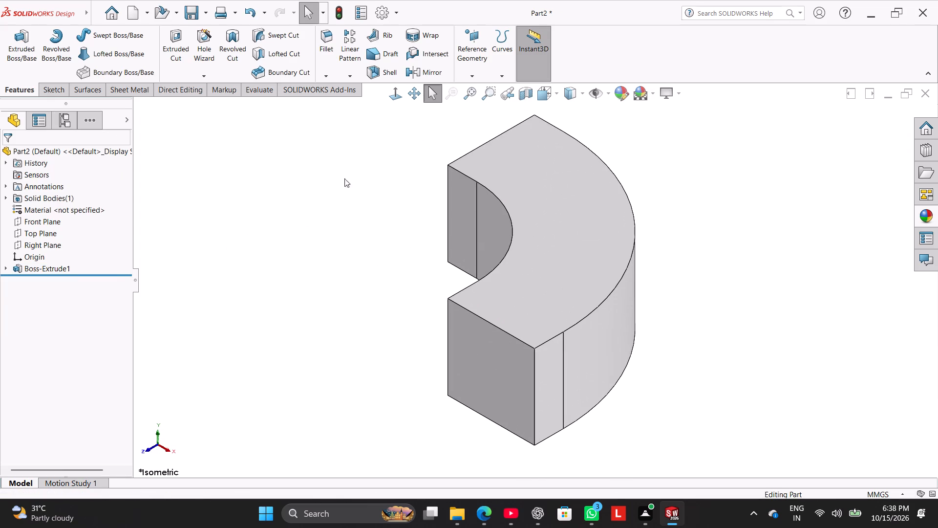
{"action": "right_click_drag", "start_coordinate": [309, 228], "coordinate": [350, 183]}
{"action": "right_click_drag", "start_coordinate": [322, 233], "coordinate": [379, 175]}
{"action": "right_click_drag", "start_coordinate": [330, 217], "coordinate": [368, 170]}
{"action": "right_click_drag", "start_coordinate": [333, 214], "coordinate": [381, 164]}
{"action": "right_click_drag", "start_coordinate": [295, 220], "coordinate": [346, 161]}
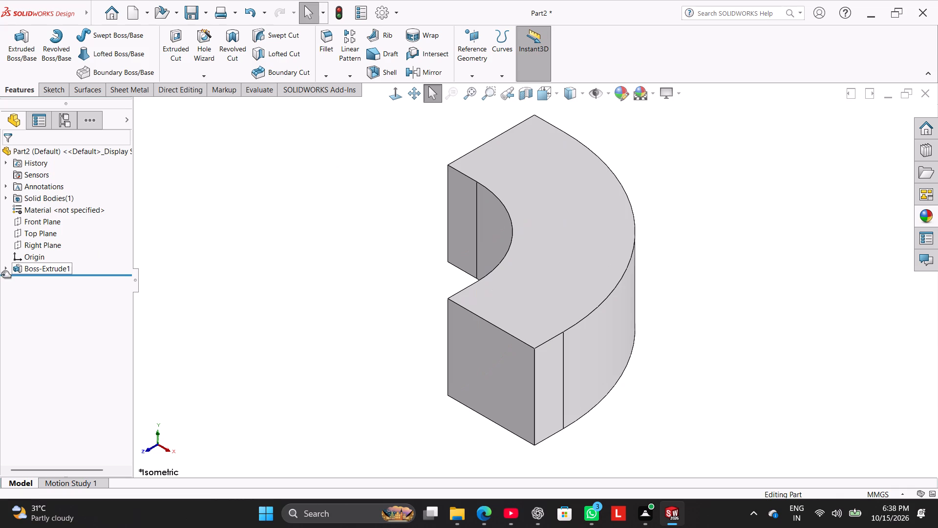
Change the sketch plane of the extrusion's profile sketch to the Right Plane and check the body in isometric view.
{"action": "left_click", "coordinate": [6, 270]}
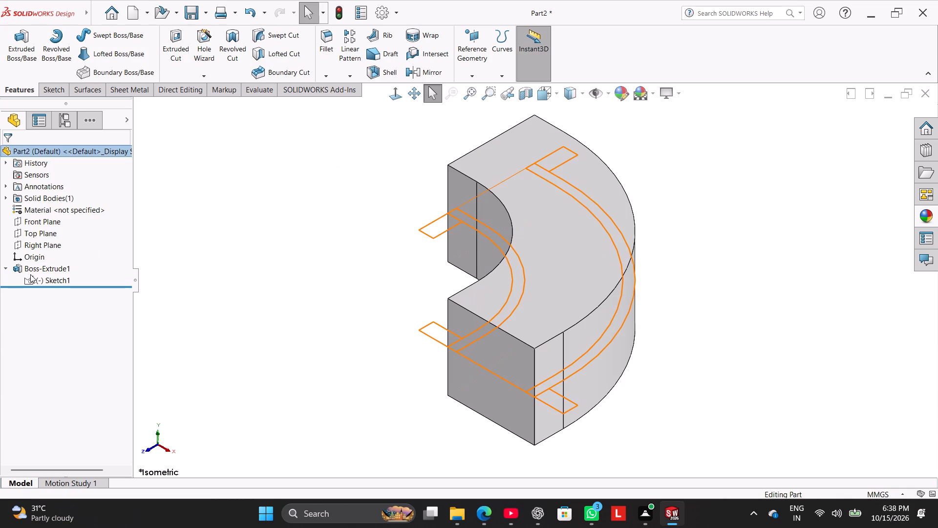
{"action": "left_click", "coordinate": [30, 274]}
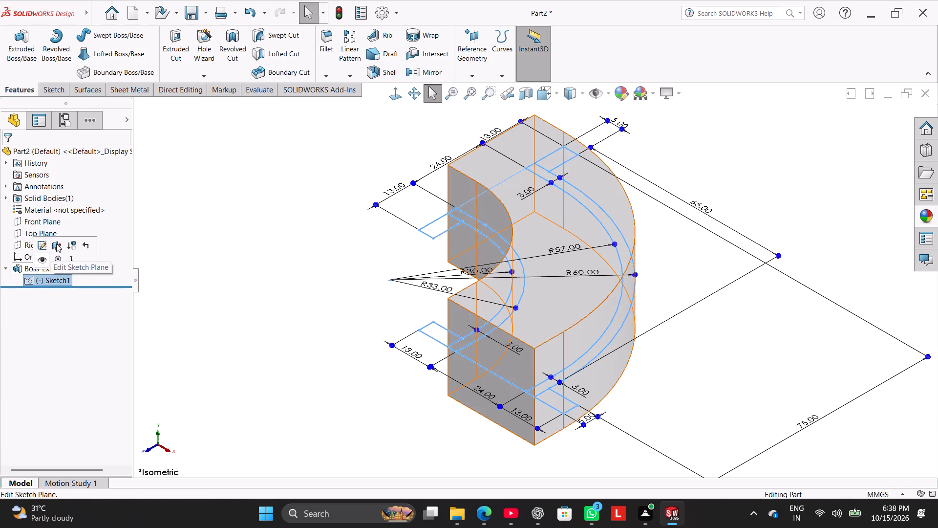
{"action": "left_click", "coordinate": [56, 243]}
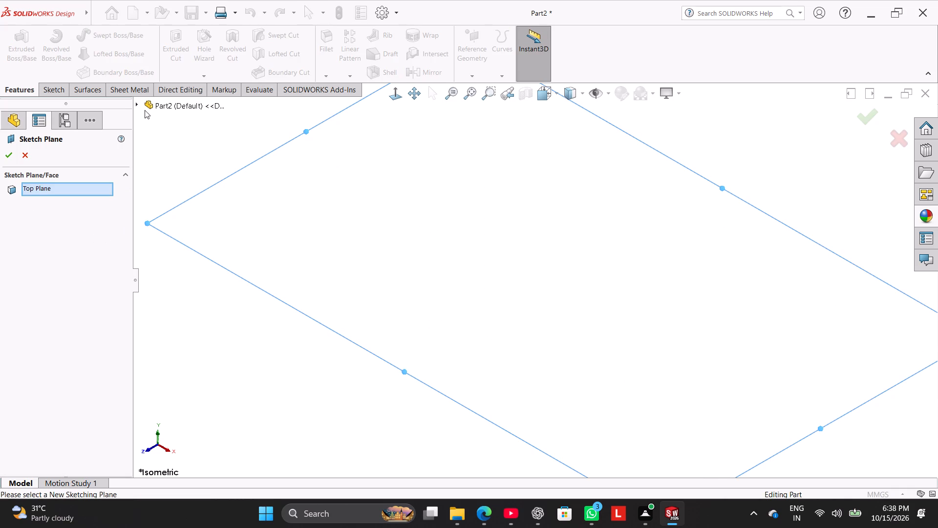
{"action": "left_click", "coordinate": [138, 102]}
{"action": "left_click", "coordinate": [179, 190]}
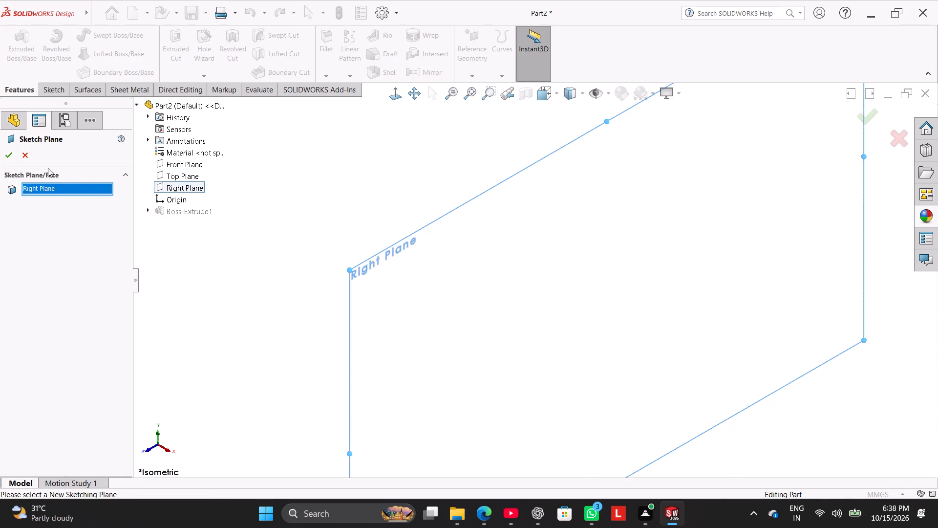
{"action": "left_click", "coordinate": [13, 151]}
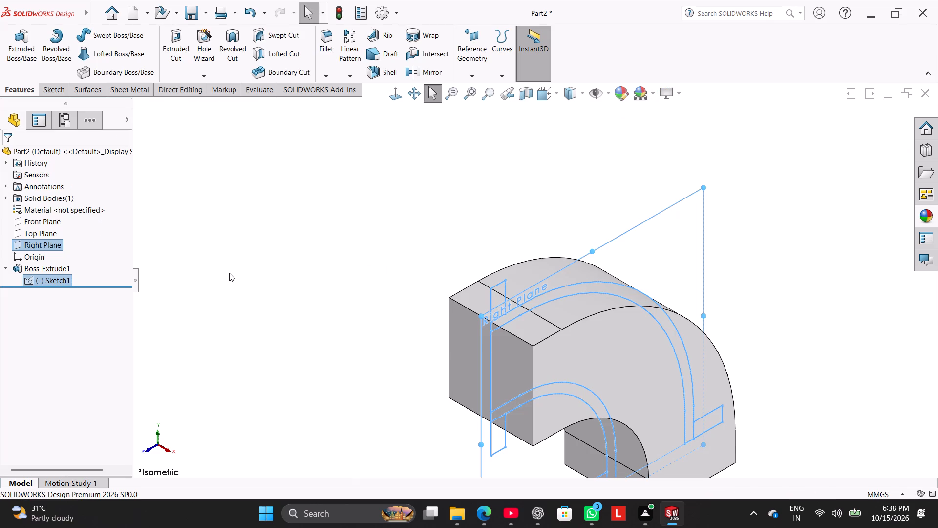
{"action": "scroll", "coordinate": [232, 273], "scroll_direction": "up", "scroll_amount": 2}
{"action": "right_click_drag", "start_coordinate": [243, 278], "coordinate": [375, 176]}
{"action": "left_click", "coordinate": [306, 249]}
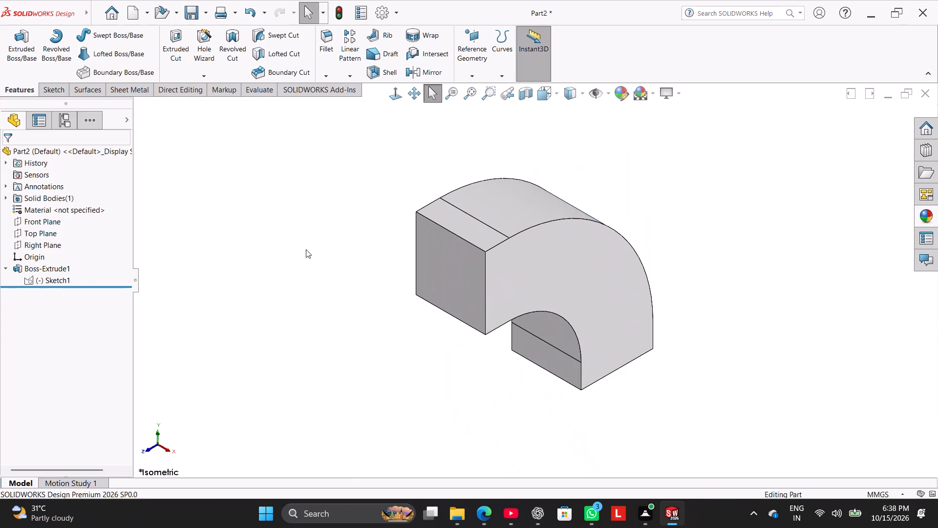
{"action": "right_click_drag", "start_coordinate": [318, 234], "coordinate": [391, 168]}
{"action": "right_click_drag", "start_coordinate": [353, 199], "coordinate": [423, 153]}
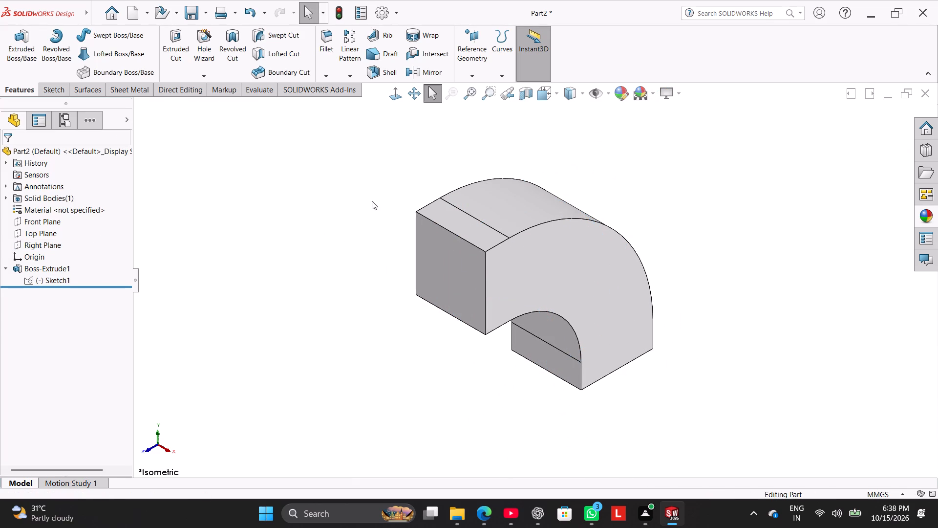
Change the sketch plane of the extrusion's profile sketch to the Front Plane and check the body in isometric view.
{"action": "right_click", "coordinate": [58, 279]}
{"action": "left_click", "coordinate": [79, 253]}
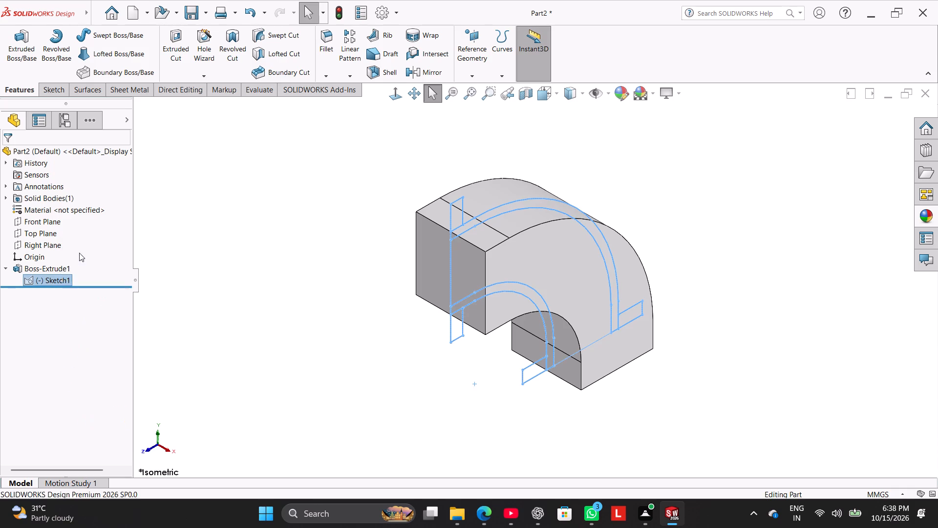
{"action": "left_click", "coordinate": [137, 102]}
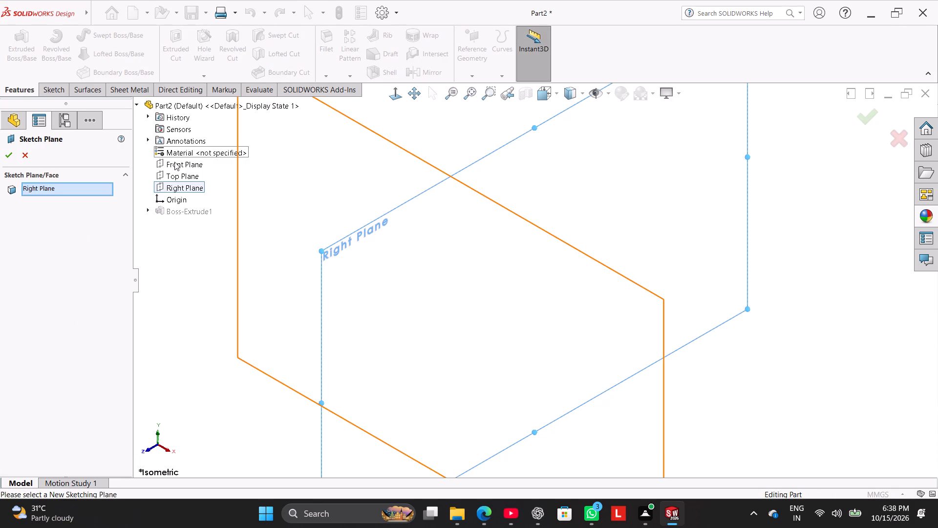
{"action": "left_click", "coordinate": [174, 162]}
{"action": "left_click", "coordinate": [14, 153]}
{"action": "right_click_drag", "start_coordinate": [222, 248], "coordinate": [482, 149]}
{"action": "left_click", "coordinate": [357, 221]}
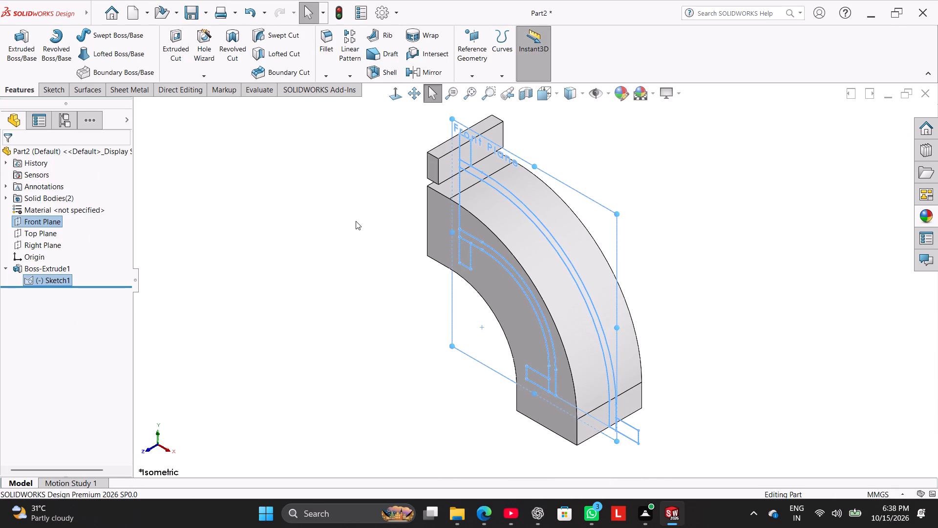
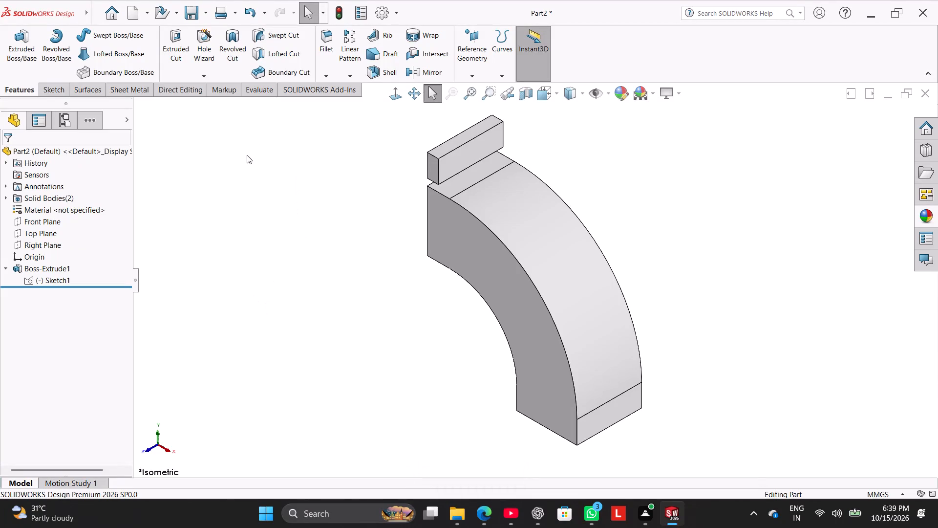
Edit the existing elbow extrusion and clear all of its selected contours.
{"action": "left_click", "coordinate": [249, 262]}
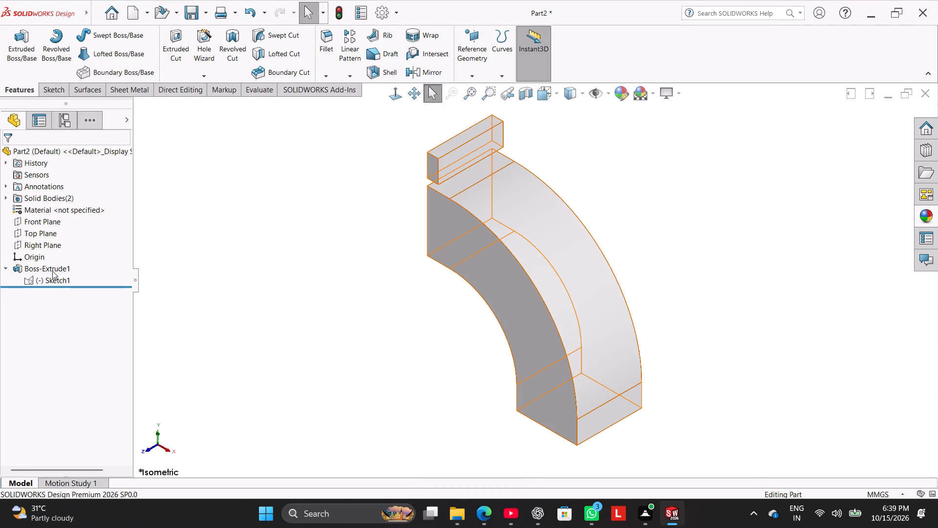
{"action": "left_click", "coordinate": [48, 271]}
{"action": "left_click", "coordinate": [59, 242]}
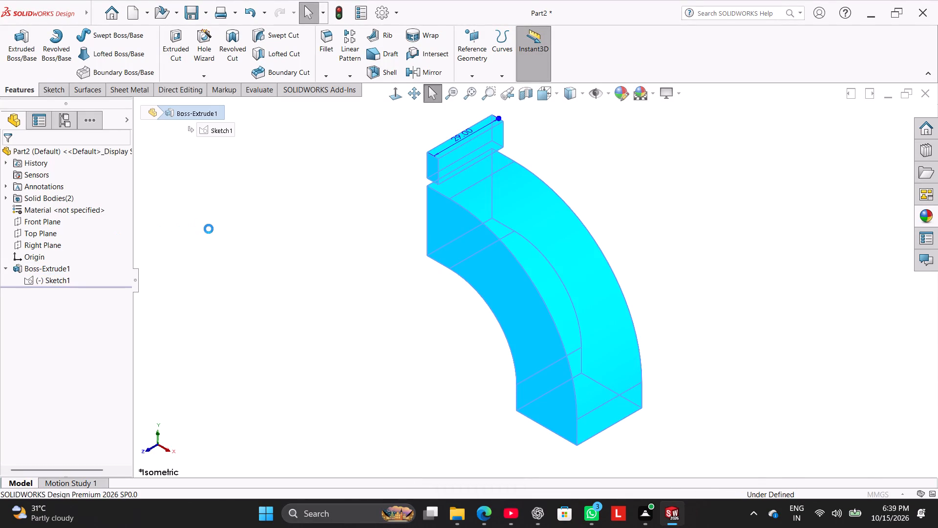
{"action": "left_click", "coordinate": [248, 231]}
{"action": "middle_click_drag", "start_coordinate": [268, 227], "coordinate": [317, 255]}
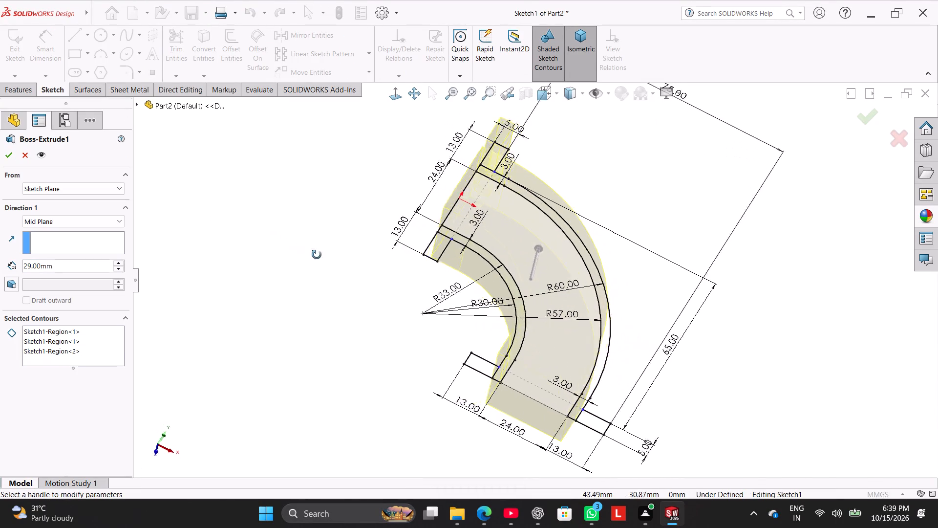
{"action": "middle_click_drag", "start_coordinate": [317, 255], "coordinate": [288, 244]}
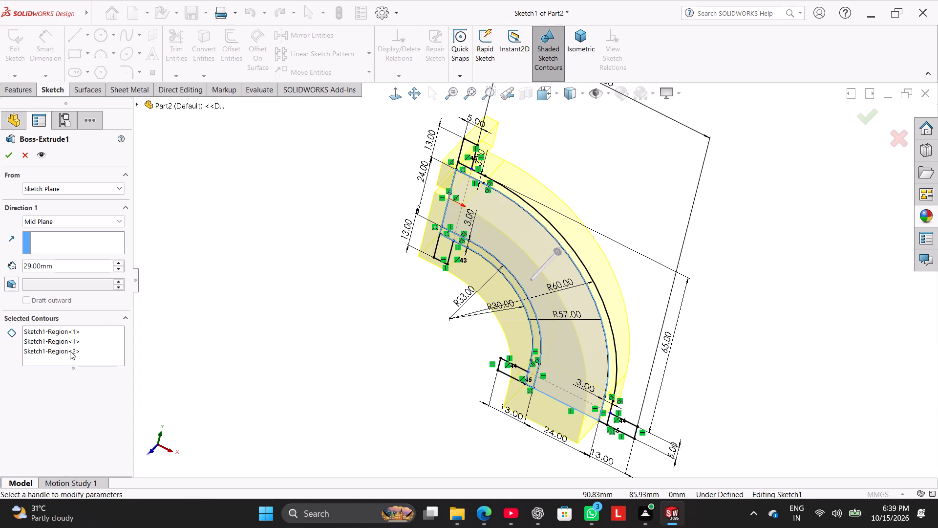
{"action": "left_click", "coordinate": [69, 349]}
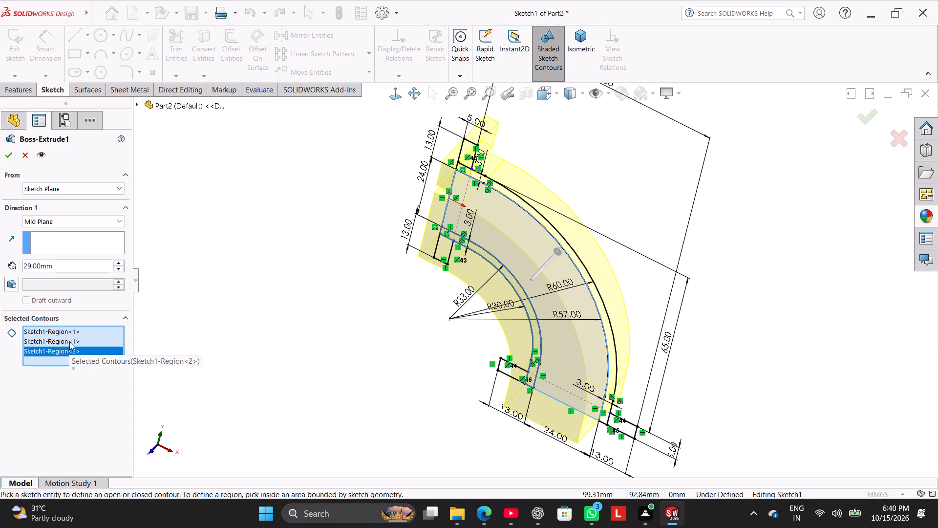
{"action": "left_click", "coordinate": [69, 341]}
{"action": "left_click", "coordinate": [69, 334]}
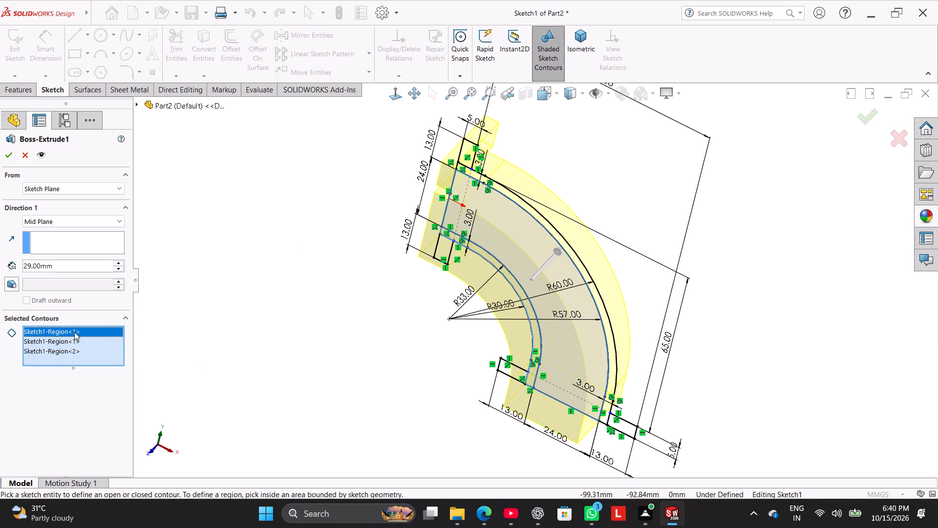
{"action": "left_click", "coordinate": [297, 245]}
{"action": "right_click", "coordinate": [82, 331]}
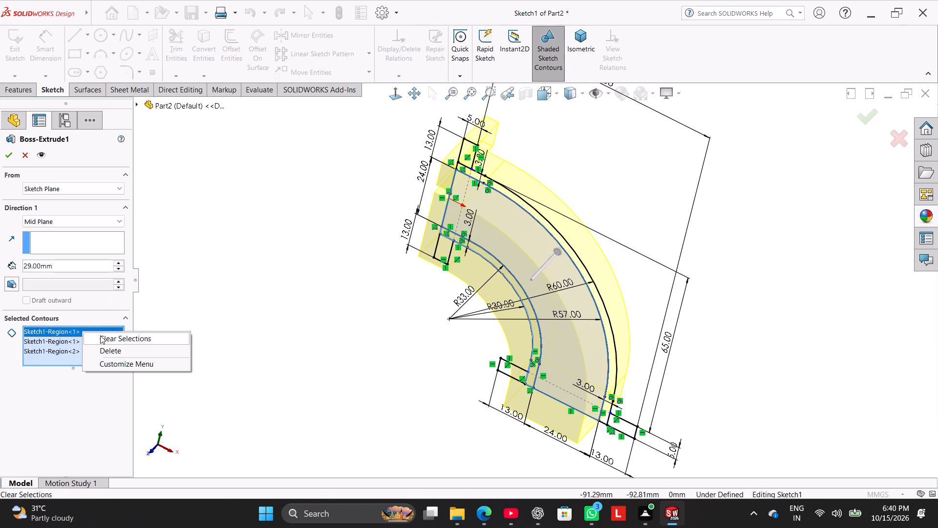
{"action": "left_click", "coordinate": [100, 335]}
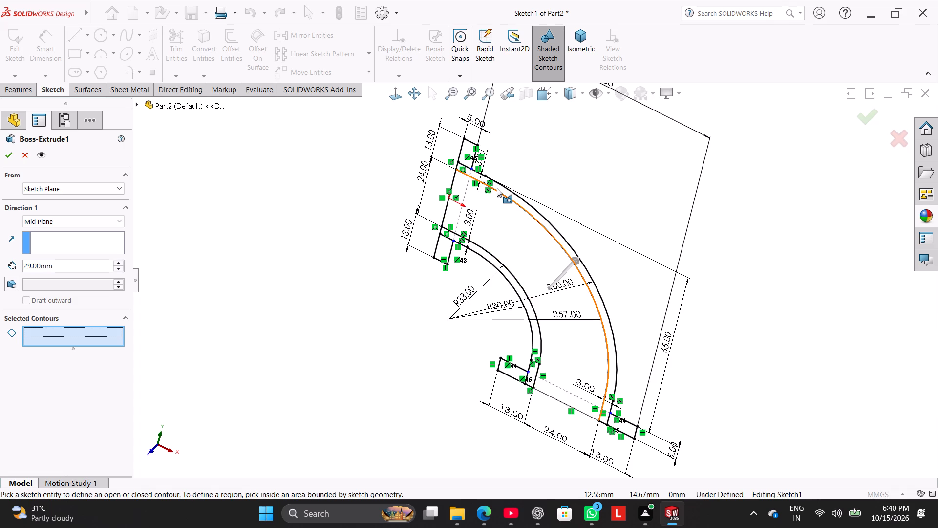
Select the outer wall, inner wall and middle regions of the curved profile as contours and apply the 29 mm mid-plane extrusion.
{"action": "left_click", "coordinate": [501, 187]}
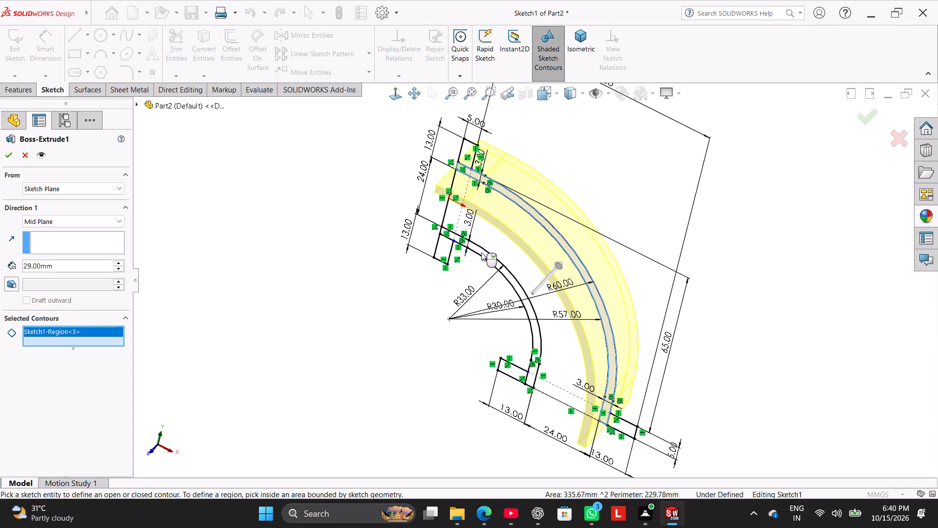
{"action": "left_click", "coordinate": [481, 252]}
{"action": "left_click", "coordinate": [490, 242]}
{"action": "middle_click_drag", "start_coordinate": [351, 234], "coordinate": [381, 254]}
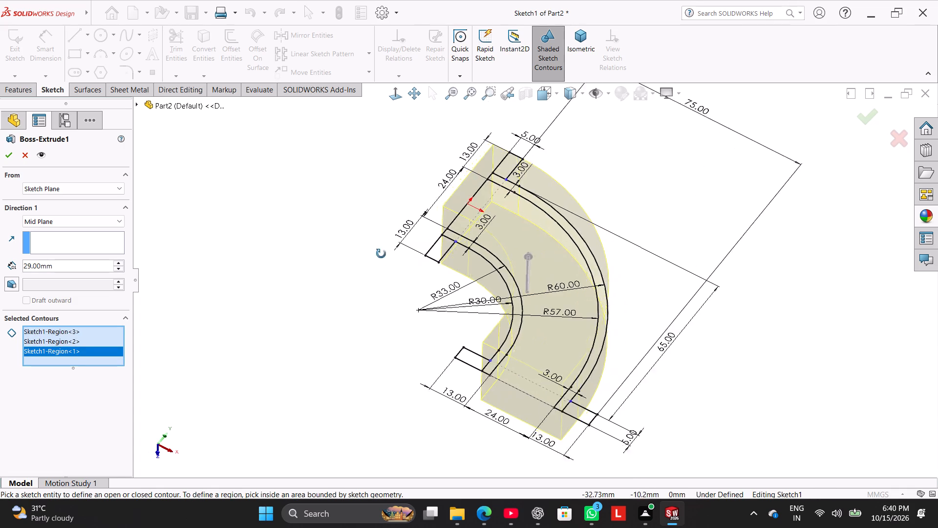
{"action": "middle_click_drag", "start_coordinate": [381, 254], "coordinate": [341, 219]}
{"action": "left_click", "coordinate": [12, 157]}
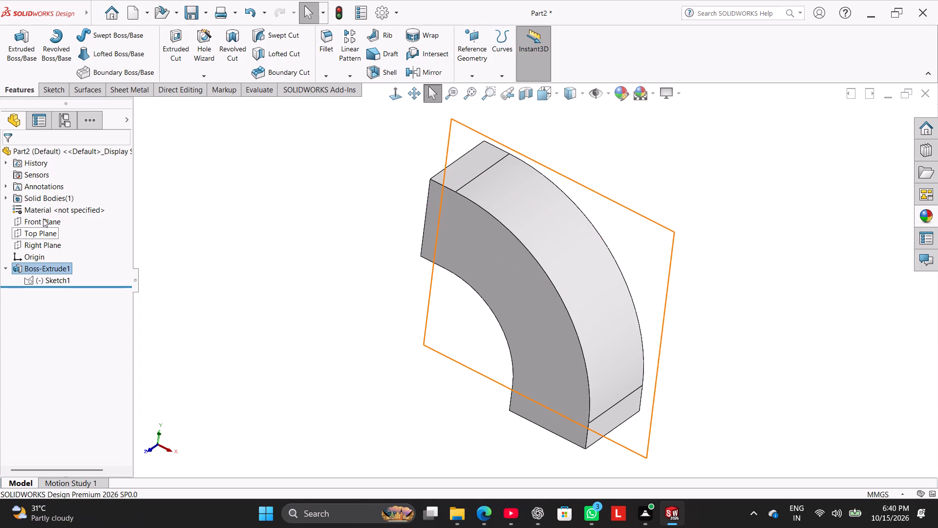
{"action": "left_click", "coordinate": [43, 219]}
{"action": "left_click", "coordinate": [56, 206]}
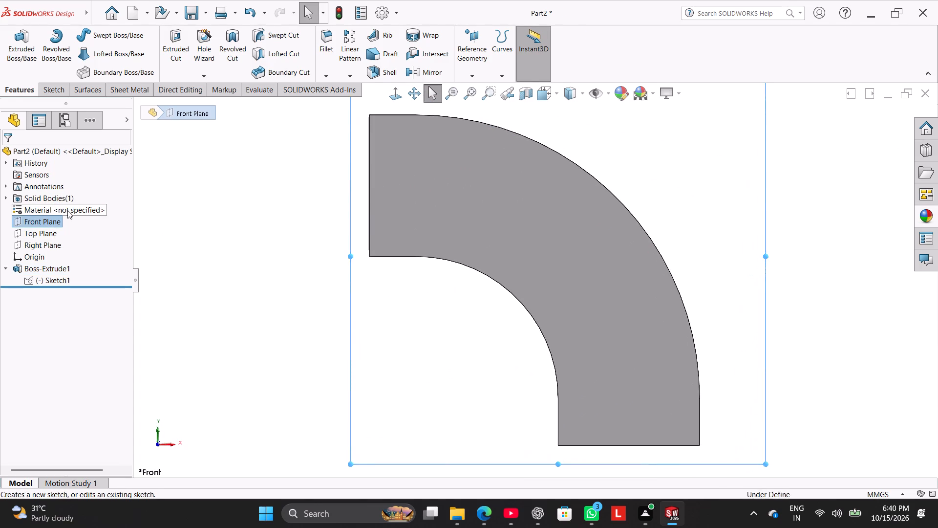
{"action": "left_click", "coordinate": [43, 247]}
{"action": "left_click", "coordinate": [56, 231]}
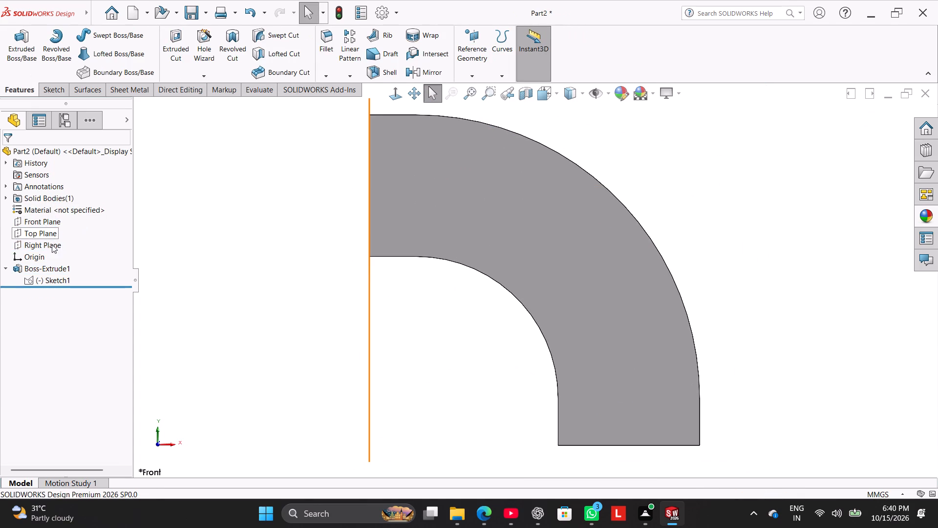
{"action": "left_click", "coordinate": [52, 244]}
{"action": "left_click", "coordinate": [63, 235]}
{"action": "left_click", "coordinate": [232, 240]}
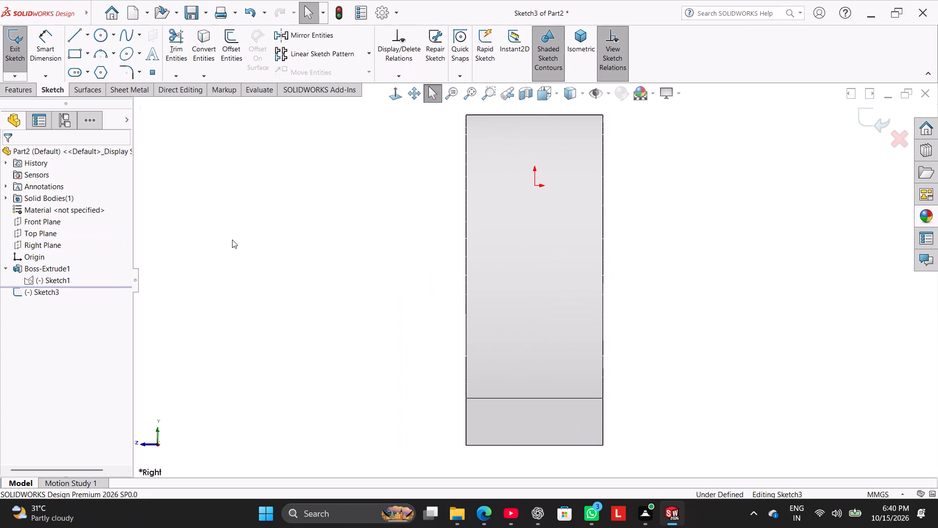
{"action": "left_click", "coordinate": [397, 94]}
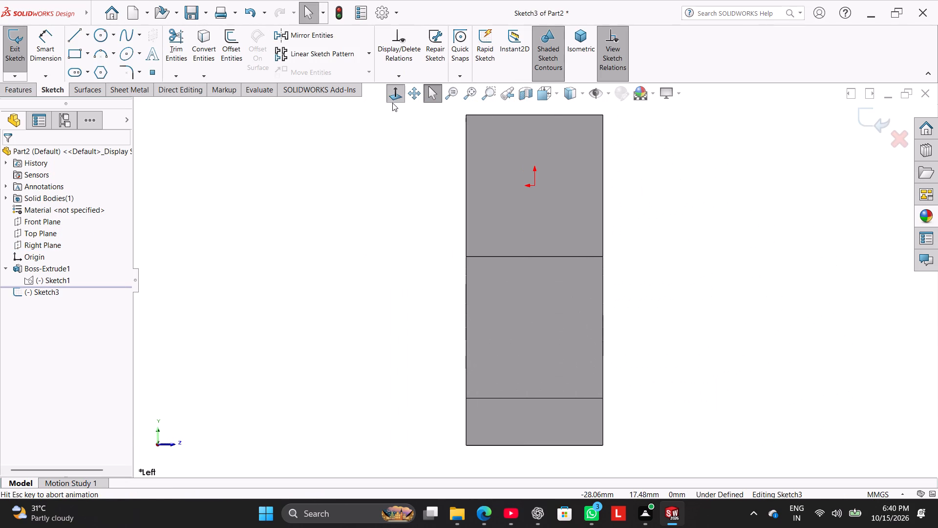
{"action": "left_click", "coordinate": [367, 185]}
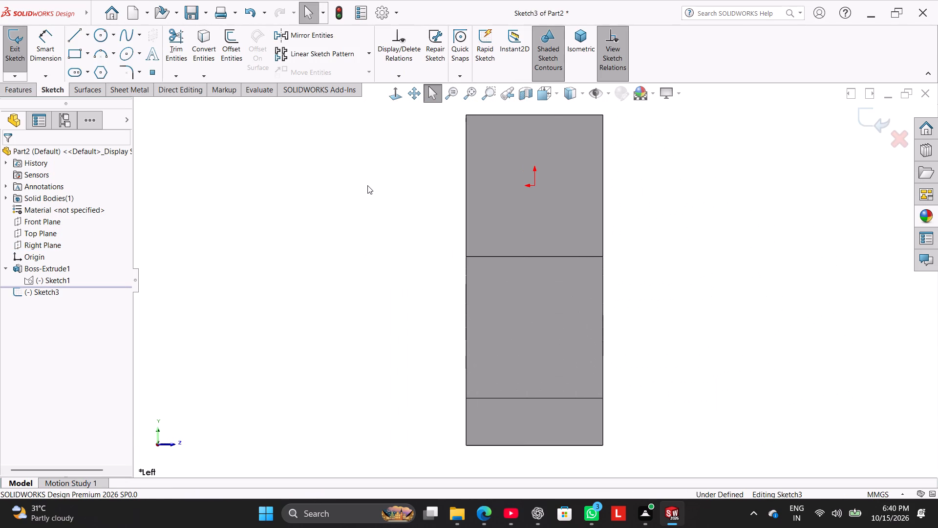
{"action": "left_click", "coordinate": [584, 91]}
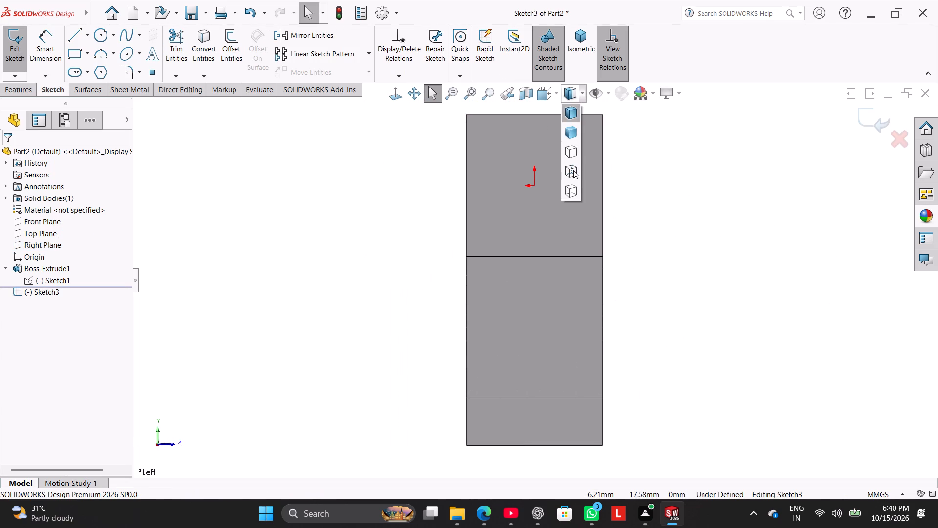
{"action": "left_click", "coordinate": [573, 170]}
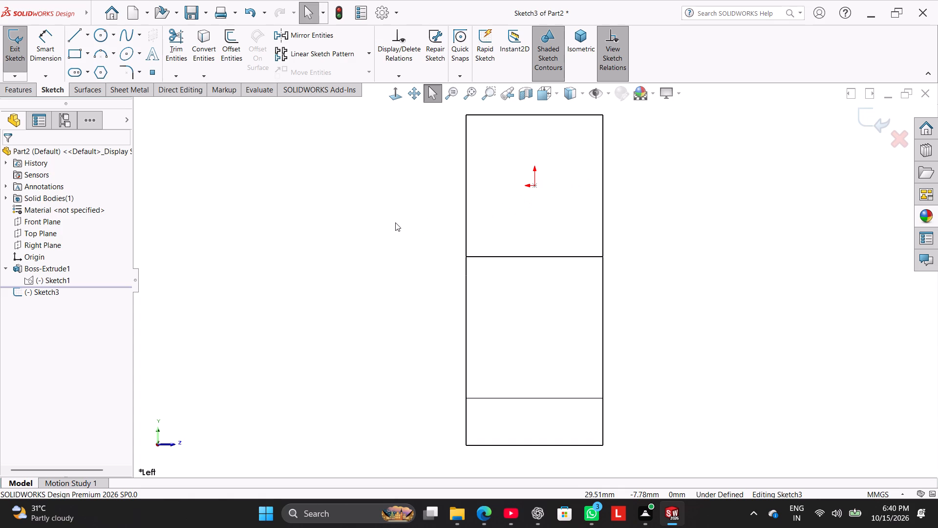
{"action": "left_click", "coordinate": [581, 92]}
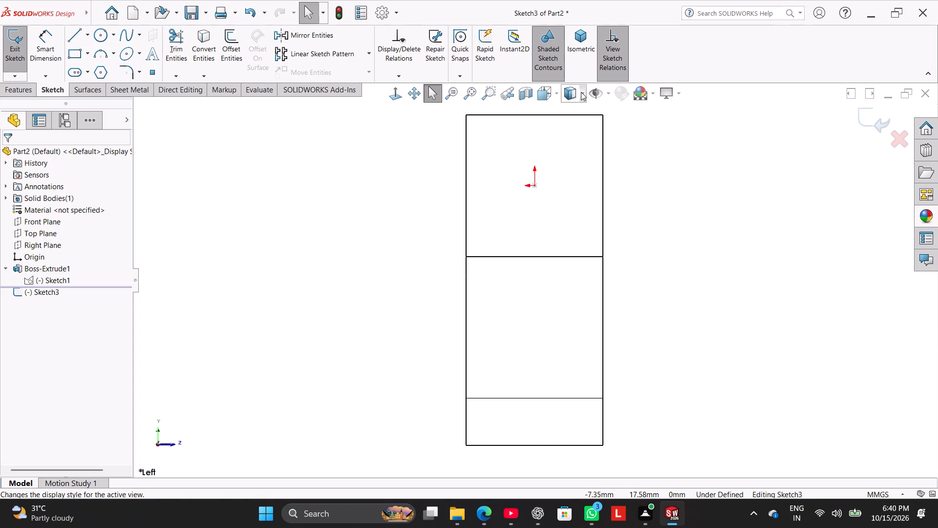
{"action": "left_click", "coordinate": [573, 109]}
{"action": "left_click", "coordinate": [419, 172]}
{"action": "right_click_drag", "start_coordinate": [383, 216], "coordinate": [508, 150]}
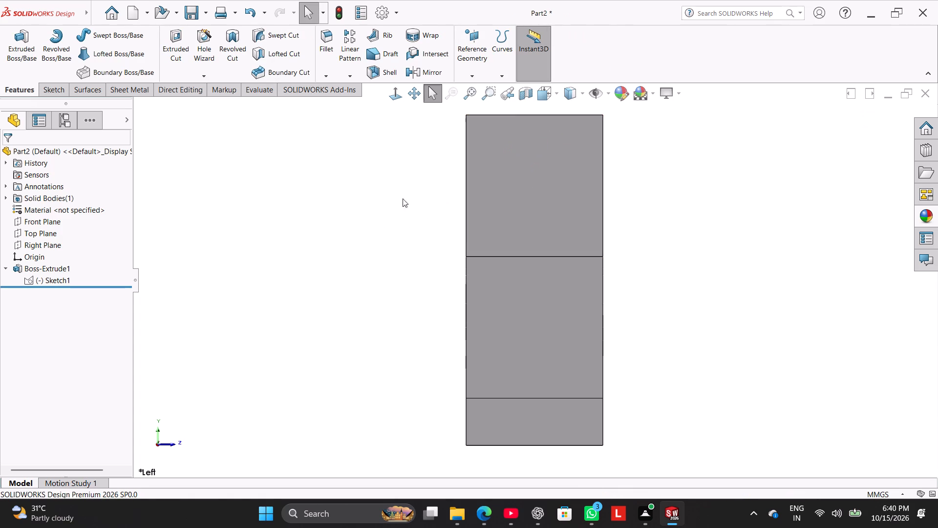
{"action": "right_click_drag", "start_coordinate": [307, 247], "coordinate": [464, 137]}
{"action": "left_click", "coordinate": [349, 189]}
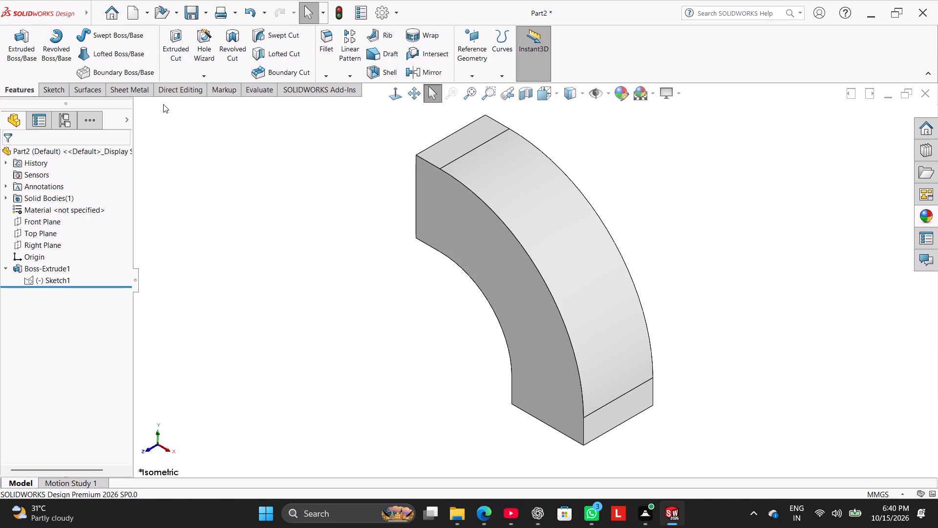
Start a boss extrusion from Sketch1 using the four small rectangular flange regions at both ends of the elbow as contours.
{"action": "left_click", "coordinate": [27, 43]}
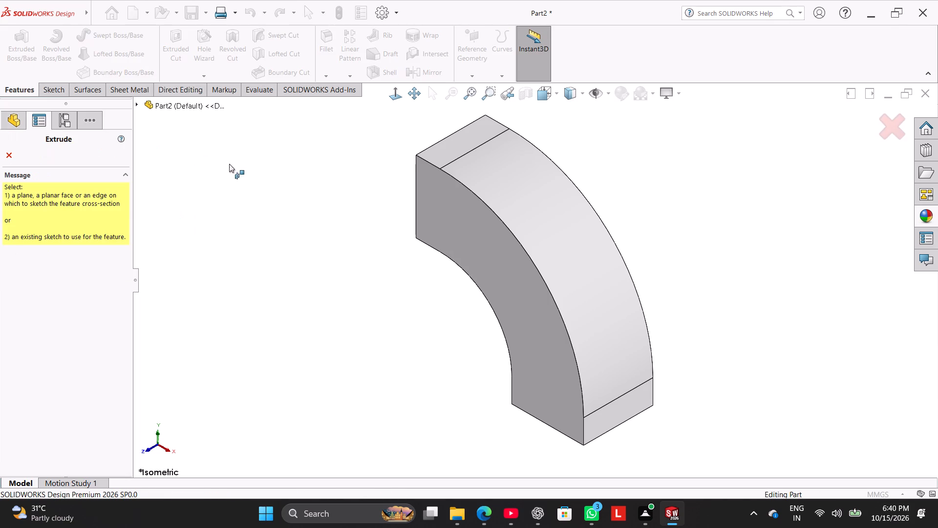
{"action": "left_click", "coordinate": [137, 105]}
{"action": "left_click", "coordinate": [149, 223]}
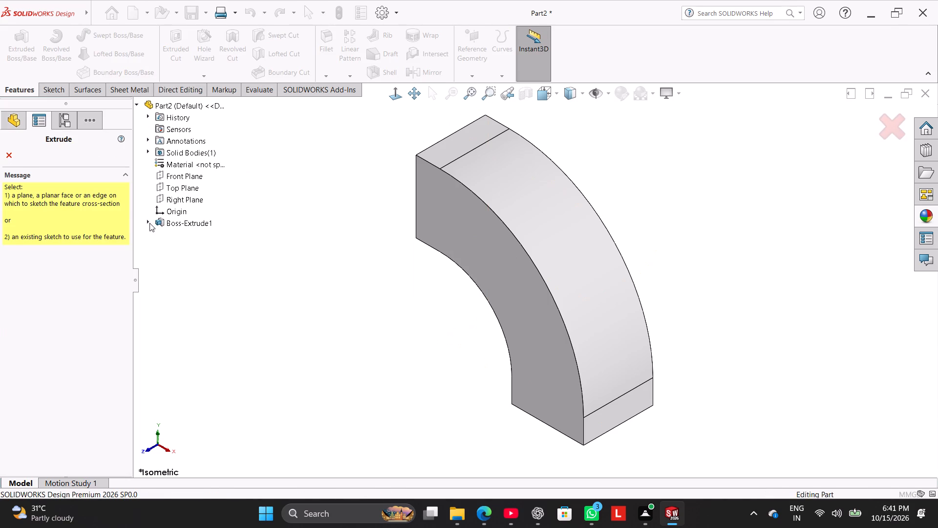
{"action": "left_click", "coordinate": [178, 237]}
{"action": "middle_click_drag", "start_coordinate": [356, 239], "coordinate": [374, 235]}
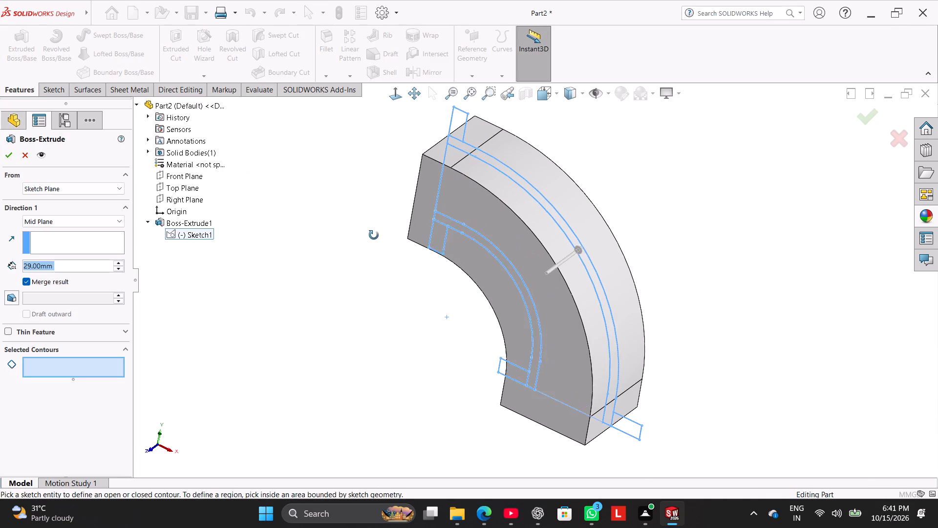
{"action": "middle_click_drag", "start_coordinate": [374, 235], "coordinate": [391, 227]}
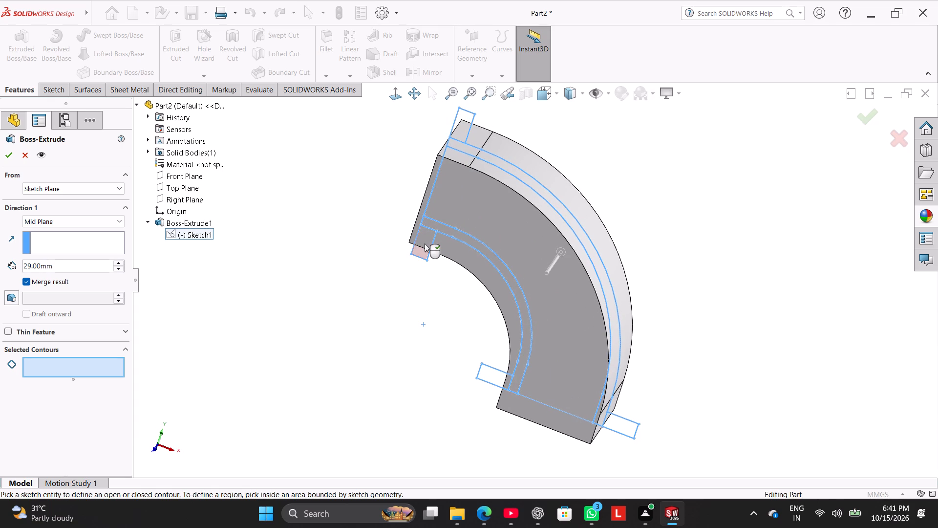
{"action": "left_click", "coordinate": [425, 243]}
{"action": "middle_click_drag", "start_coordinate": [382, 206], "coordinate": [392, 218]}
{"action": "left_click", "coordinate": [470, 123]}
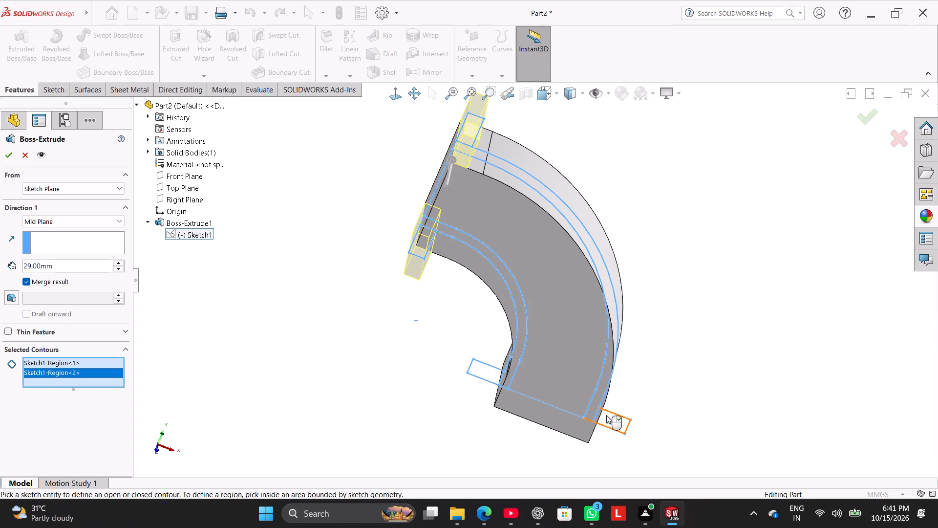
{"action": "left_click", "coordinate": [608, 424]}
{"action": "left_click", "coordinate": [486, 375]}
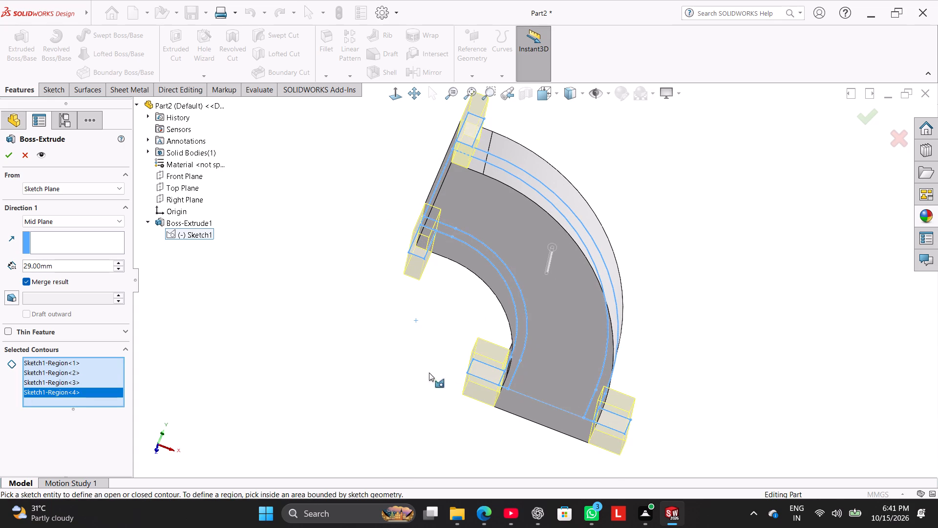
Set the mid-plane depth of the four flange regions to 55 mm and create the merged extrusion.
{"action": "middle_click_drag", "start_coordinate": [413, 359], "coordinate": [365, 311]}
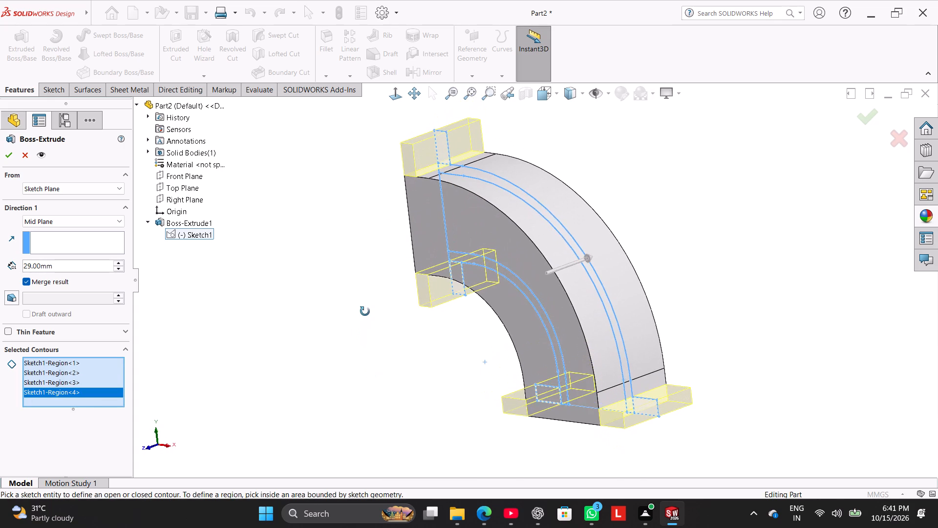
{"action": "middle_click_drag", "start_coordinate": [365, 311], "coordinate": [477, 332]}
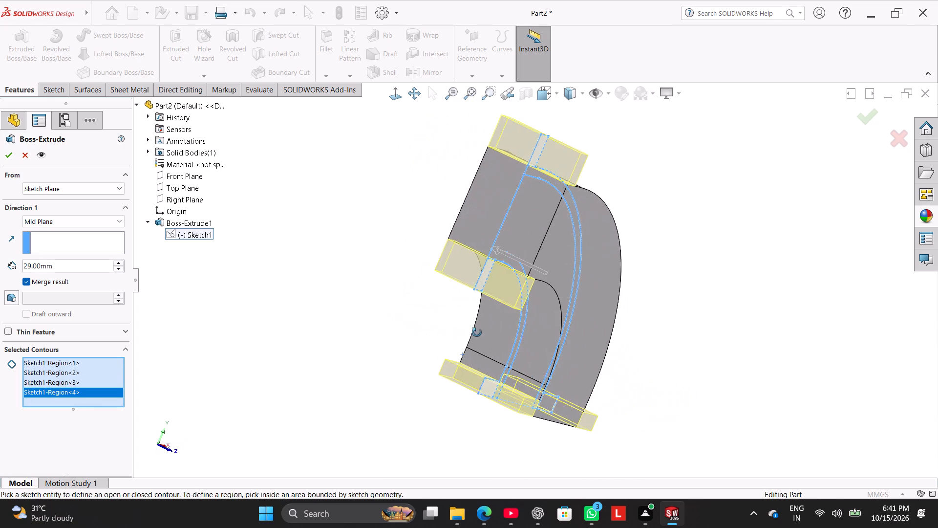
{"action": "middle_click_drag", "start_coordinate": [477, 332], "coordinate": [422, 324]}
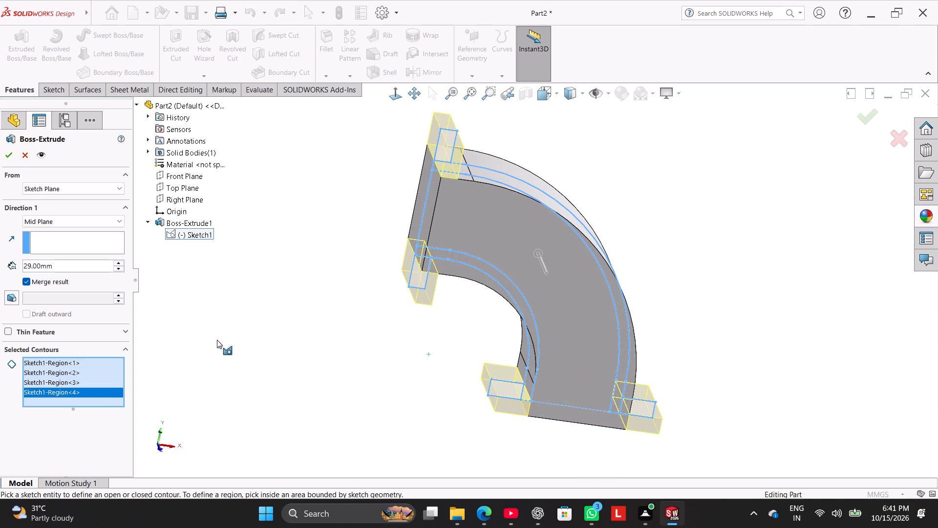
{"action": "middle_click_drag", "start_coordinate": [309, 320], "coordinate": [275, 283]}
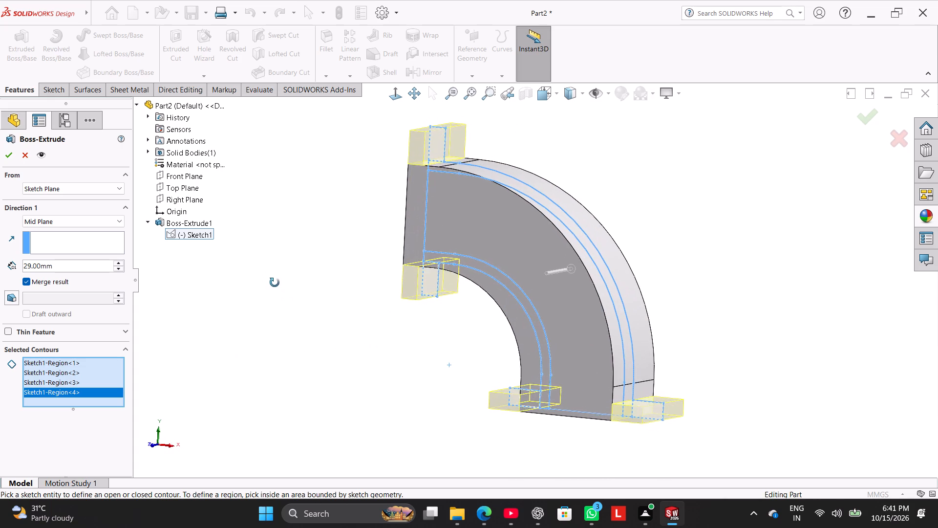
{"action": "middle_click_drag", "start_coordinate": [275, 283], "coordinate": [287, 298]}
{"action": "double_click", "coordinate": [71, 265]}
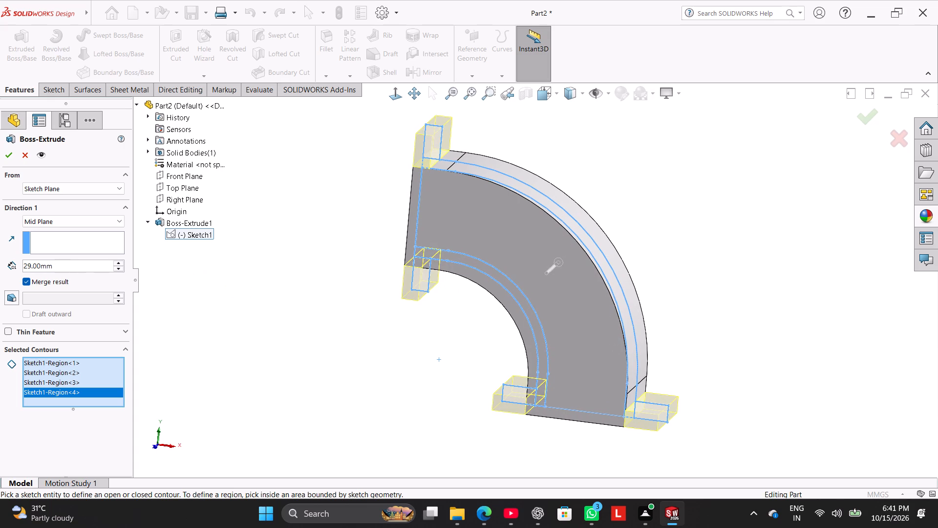
{"action": "type", "text": "55"}
{"action": "key", "text": "Return"}
{"action": "left_click", "coordinate": [7, 154]}
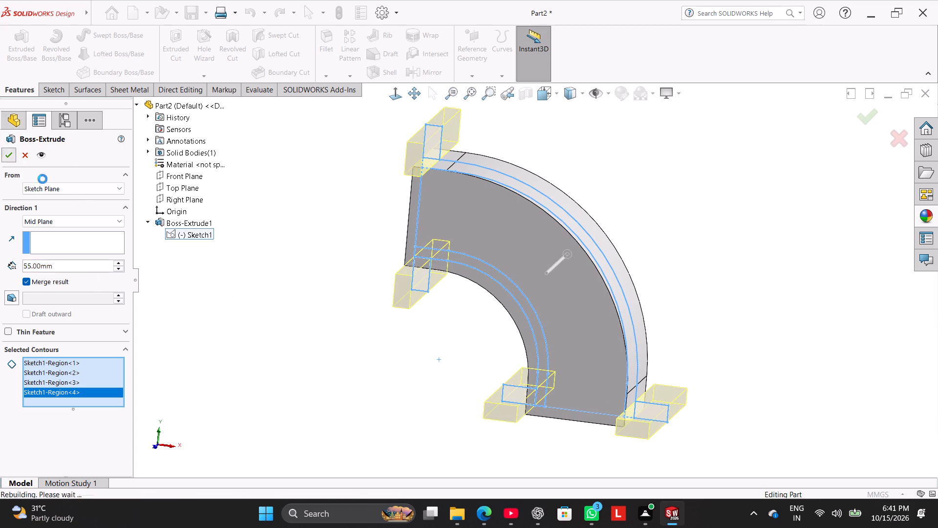
{"action": "left_click", "coordinate": [312, 315]}
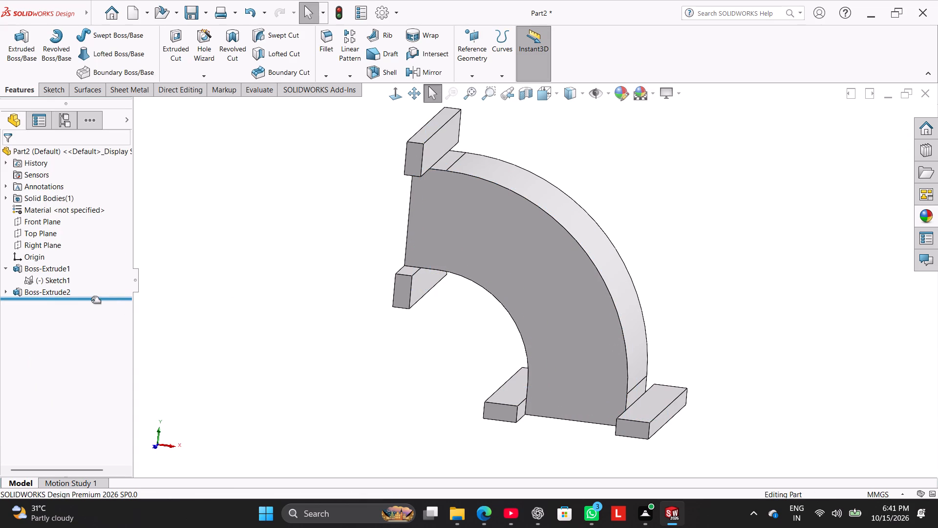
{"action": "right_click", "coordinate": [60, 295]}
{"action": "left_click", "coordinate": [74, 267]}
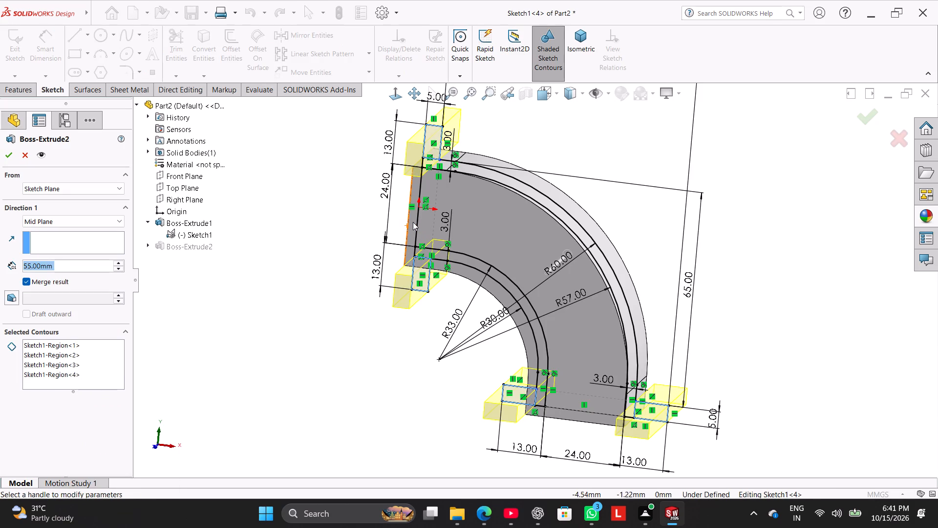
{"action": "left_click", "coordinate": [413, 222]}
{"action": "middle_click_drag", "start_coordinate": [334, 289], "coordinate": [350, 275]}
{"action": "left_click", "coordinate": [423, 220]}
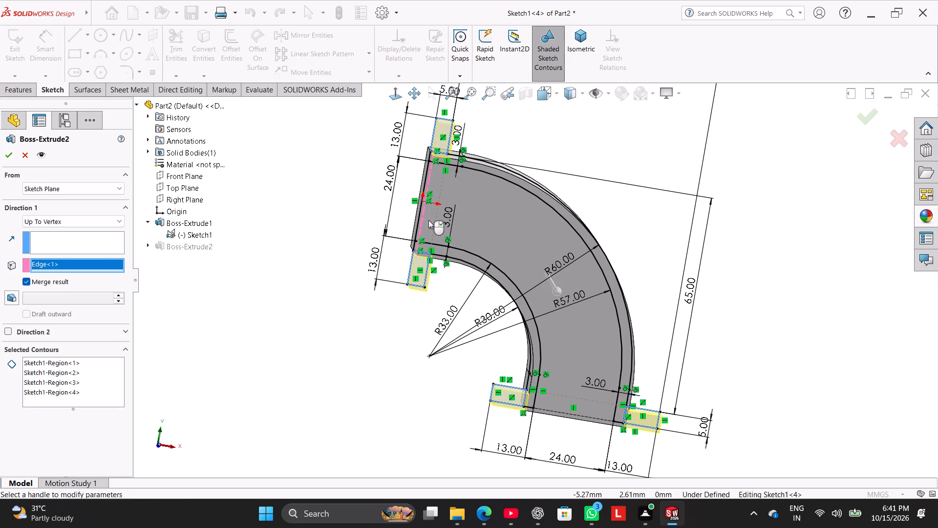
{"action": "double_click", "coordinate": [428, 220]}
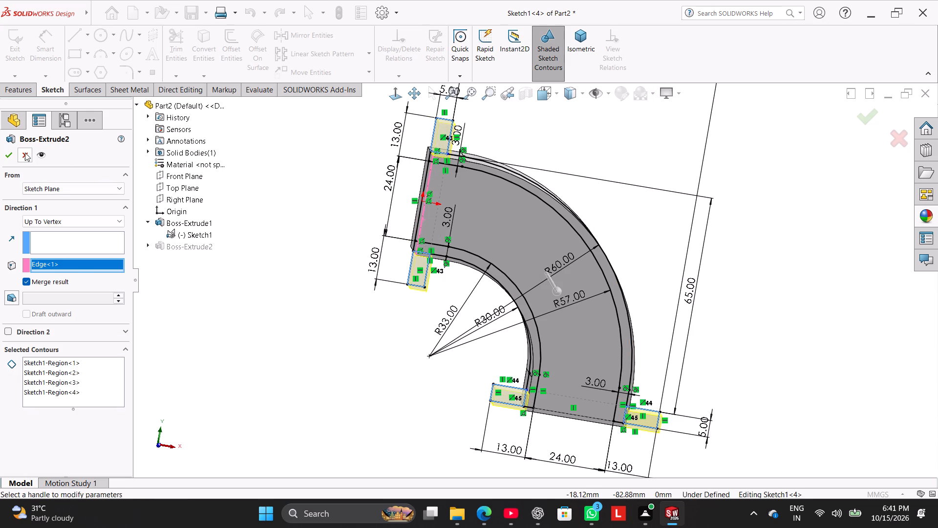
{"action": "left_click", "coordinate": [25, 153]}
In Sketch1, draw a 30 mm vertical centerline joining the inner corners of the upper end's flanges and convert it to a solid line.
{"action": "right_click", "coordinate": [57, 280]}
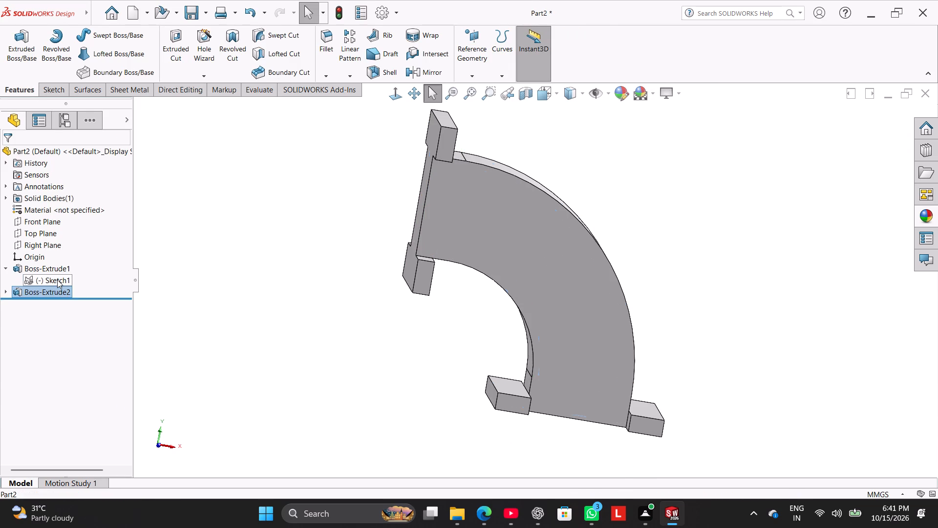
{"action": "left_click", "coordinate": [73, 252]}
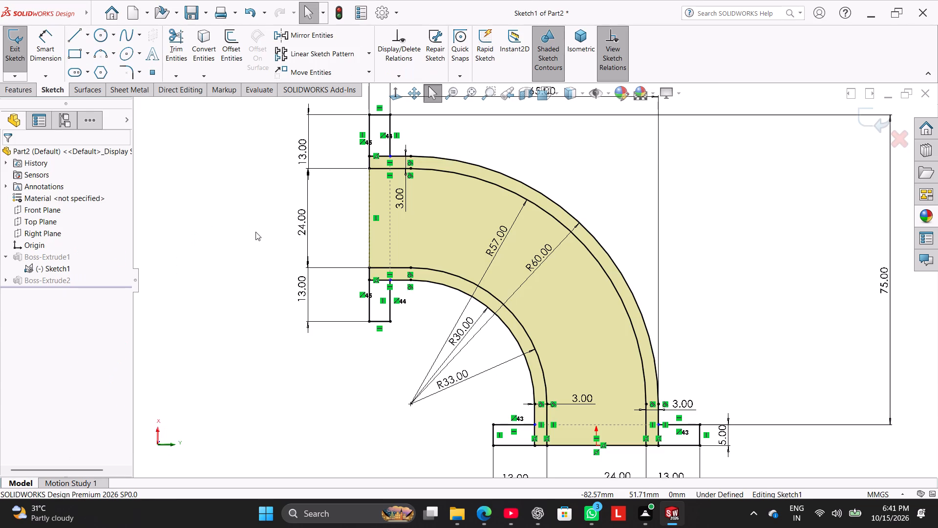
{"action": "left_click", "coordinate": [85, 34]}
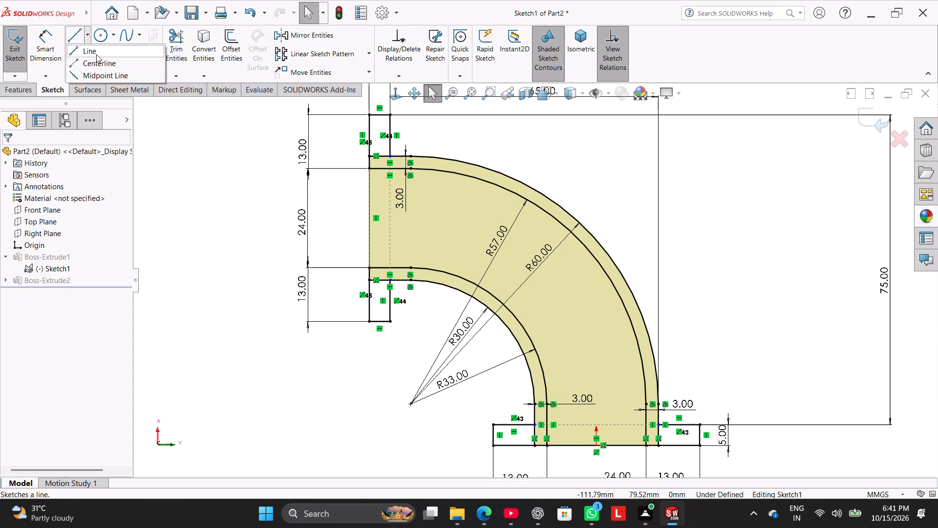
{"action": "left_click", "coordinate": [102, 61]}
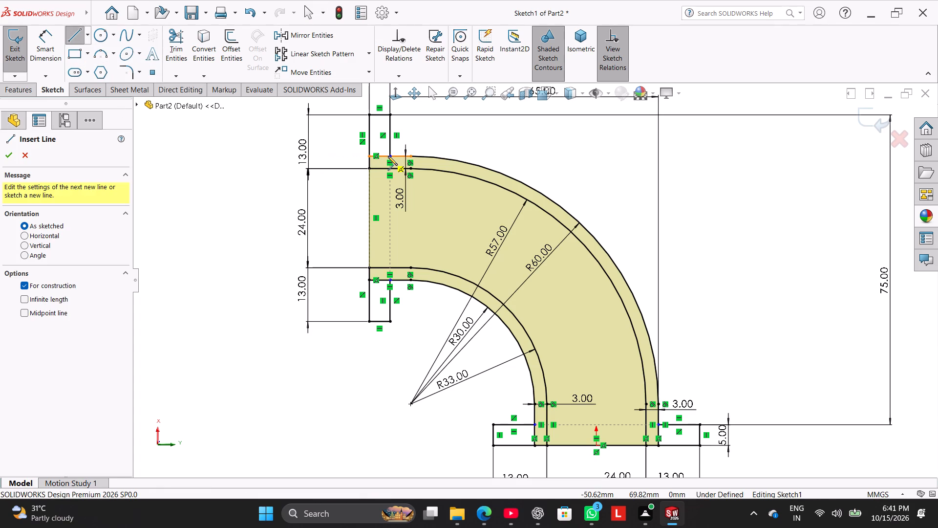
{"action": "left_click", "coordinate": [388, 156]}
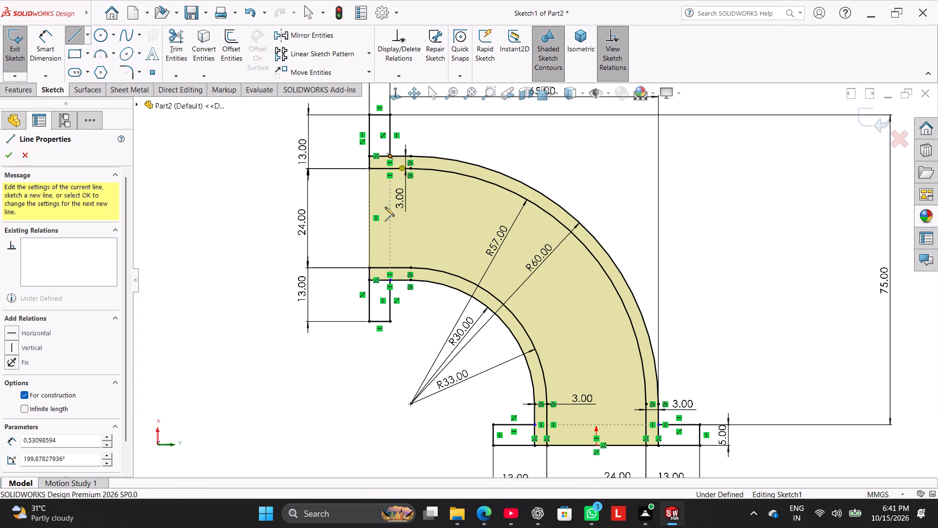
{"action": "left_click", "coordinate": [389, 282]}
{"action": "right_click", "coordinate": [266, 262]}
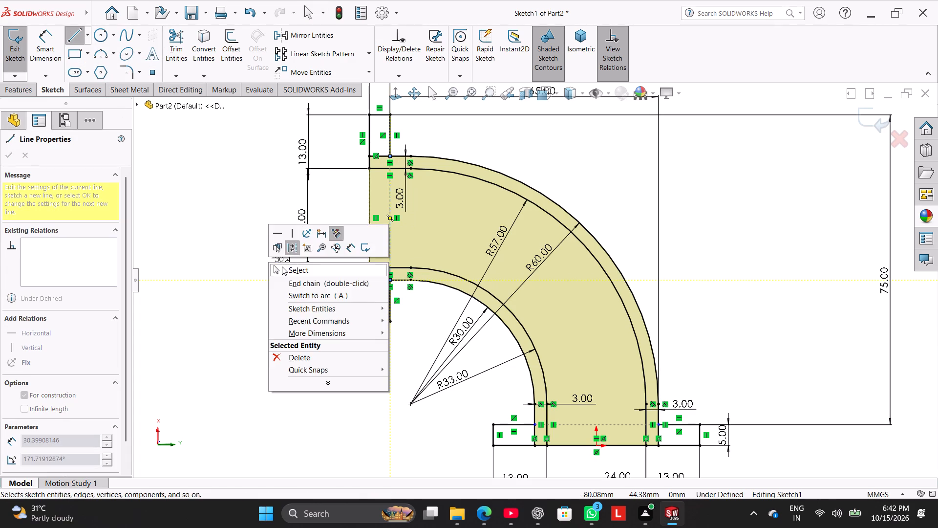
{"action": "left_click", "coordinate": [282, 266]}
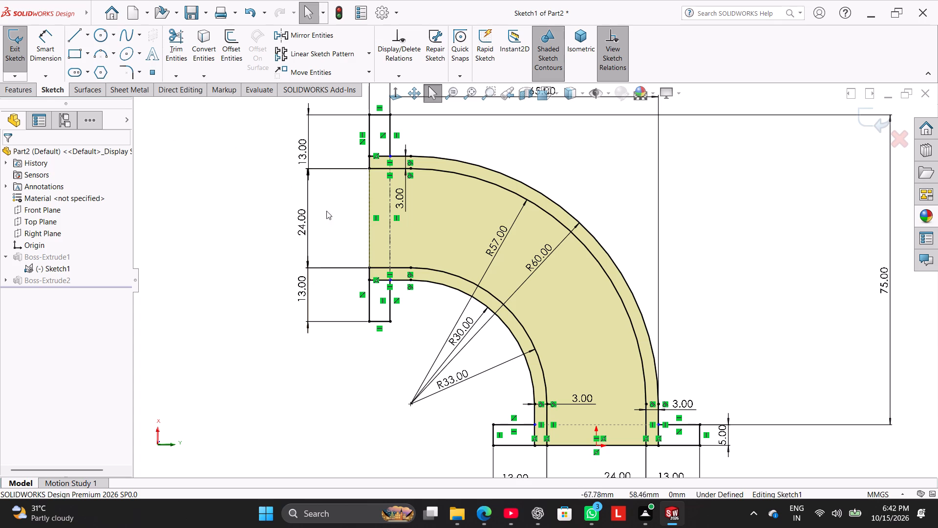
{"action": "right_click", "coordinate": [388, 250]}
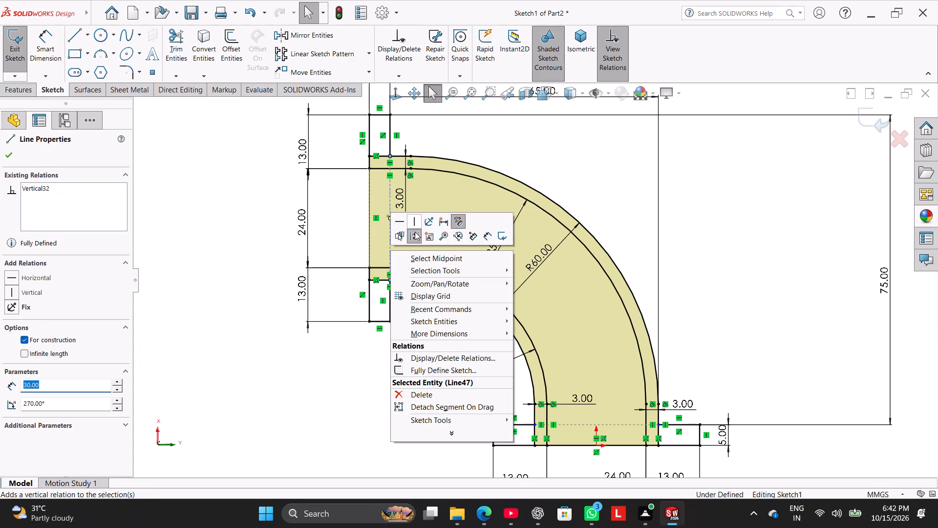
{"action": "left_click", "coordinate": [415, 232]}
Draw a 30 mm horizontal solid line across the elbow's lower end, joining the inner corners of its two flanges.
{"action": "left_click", "coordinate": [77, 33]}
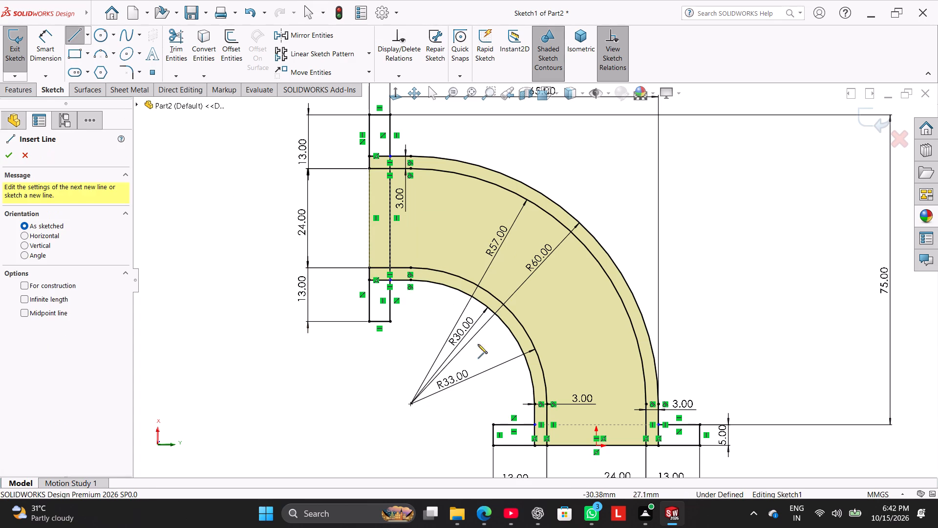
{"action": "left_click", "coordinate": [536, 426]}
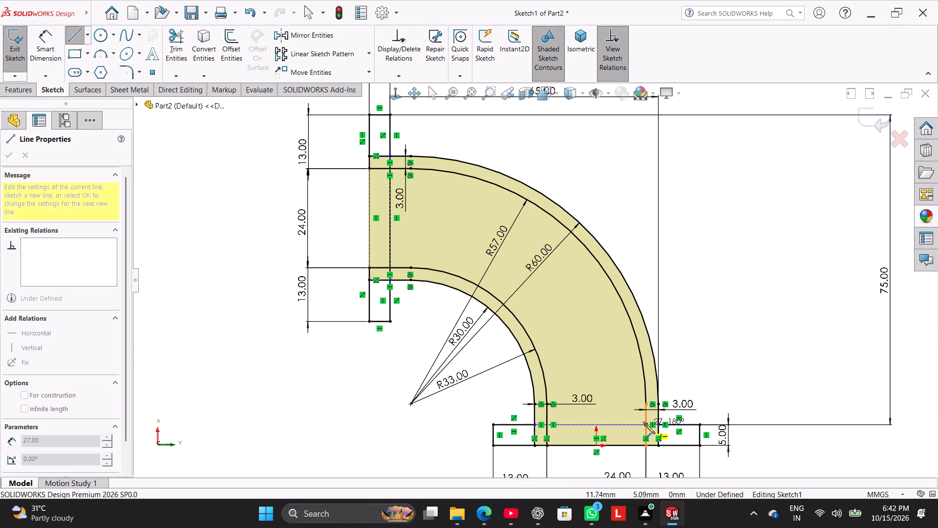
{"action": "left_click", "coordinate": [661, 425]}
{"action": "right_click", "coordinate": [219, 401]}
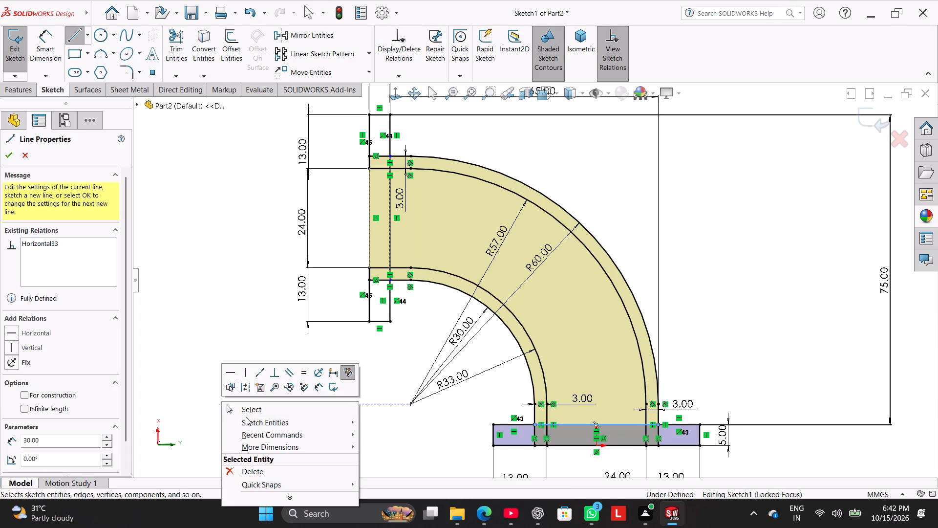
{"action": "left_click", "coordinate": [246, 409]}
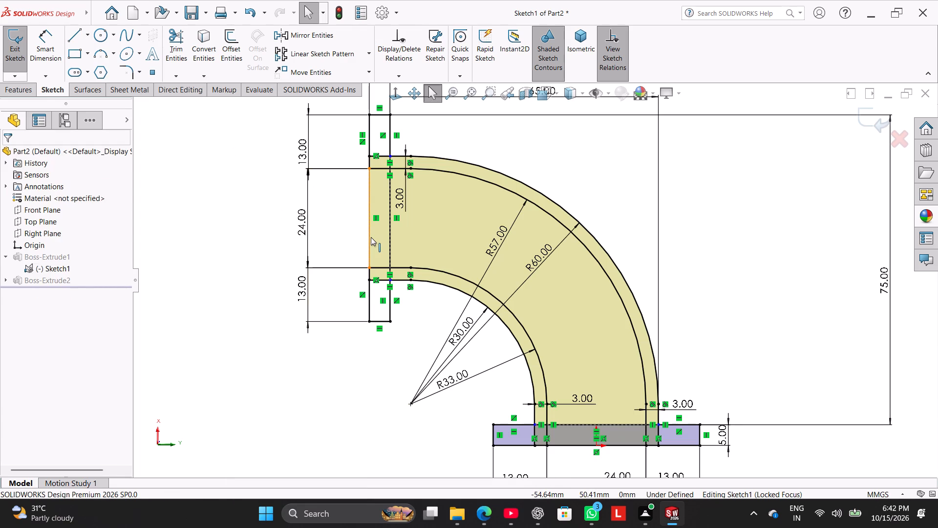
Convert the 24 mm outer end line of the upper duct opening to construction geometry.
{"action": "right_click", "coordinate": [371, 238]}
{"action": "left_click", "coordinate": [396, 227]}
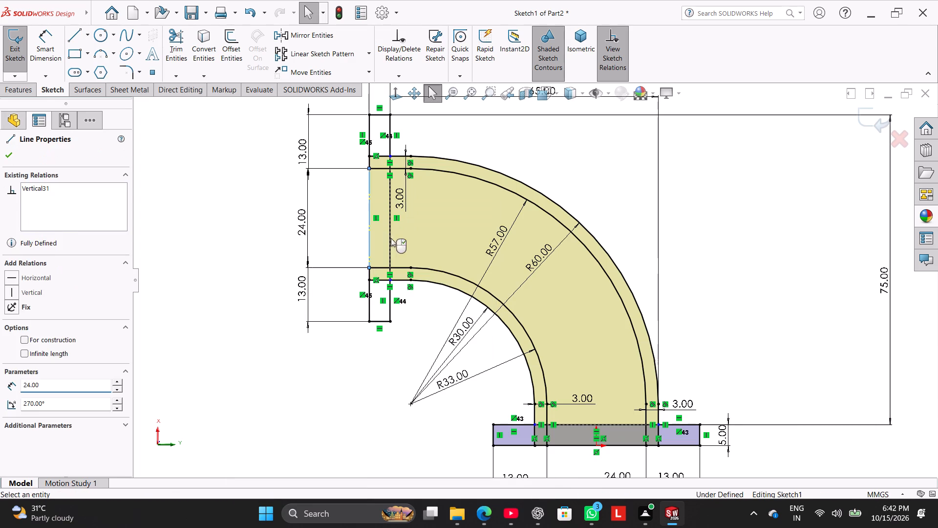
Make a sketch block from the 24 mm construction line across the upper duct opening.
{"action": "right_click", "coordinate": [371, 237]}
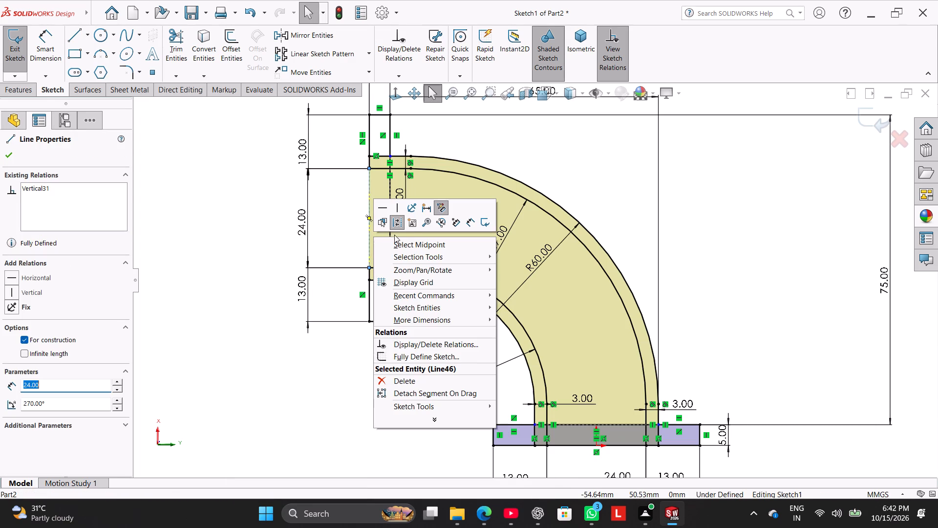
{"action": "left_click", "coordinate": [405, 229]}
{"action": "left_click", "coordinate": [251, 261]}
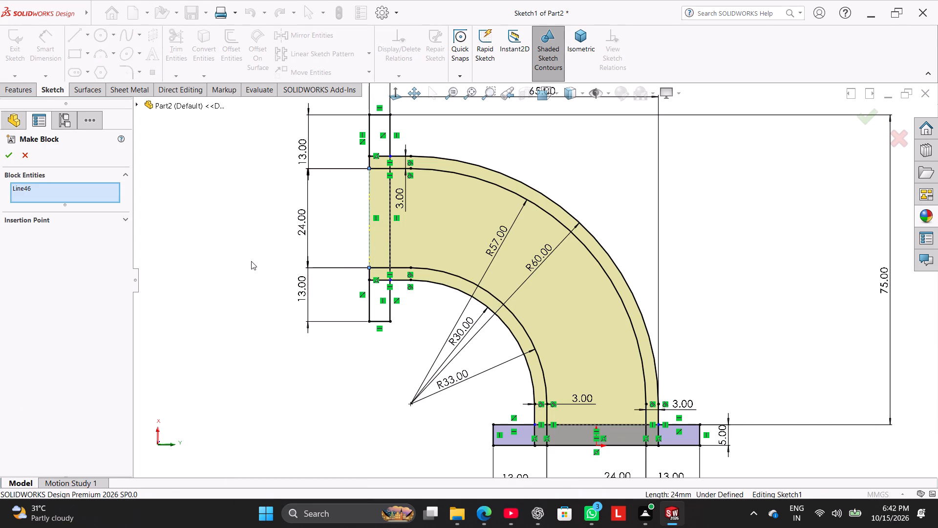
{"action": "scroll", "coordinate": [385, 163], "scroll_direction": "down", "scroll_amount": 4}
{"action": "scroll", "coordinate": [425, 176], "scroll_direction": "down", "scroll_amount": 2}
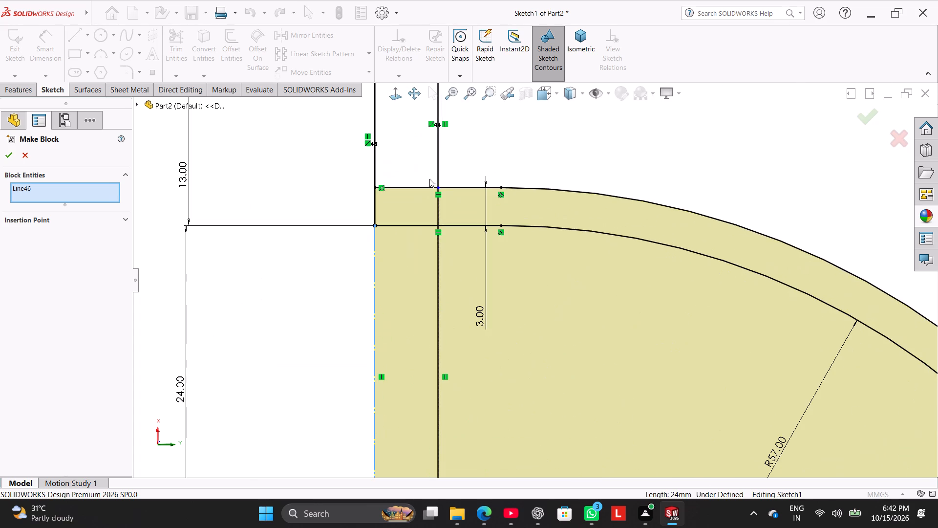
{"action": "left_click_drag", "start_coordinate": [439, 188], "coordinate": [441, 224]}
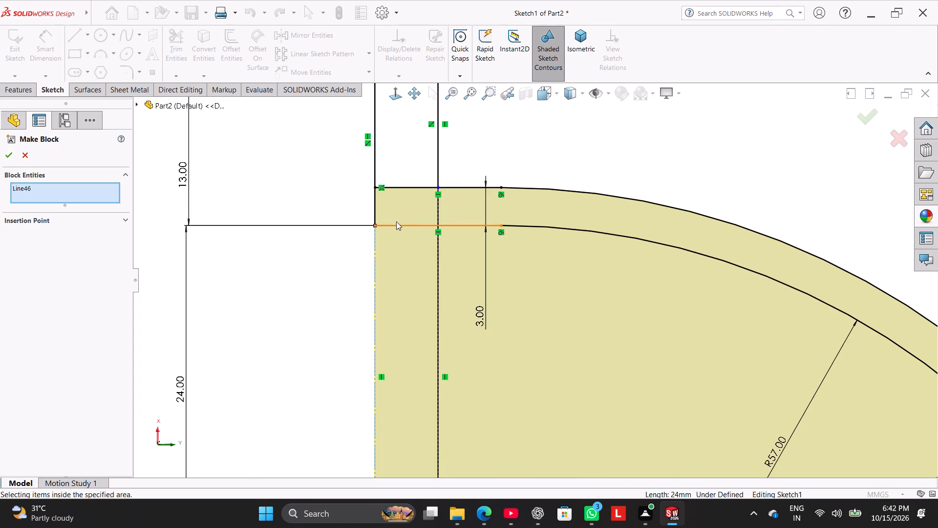
{"action": "left_click_drag", "start_coordinate": [348, 199], "coordinate": [357, 201]}
{"action": "scroll", "coordinate": [440, 198], "scroll_direction": "up", "scroll_amount": 3}
{"action": "left_click", "coordinate": [393, 223]}
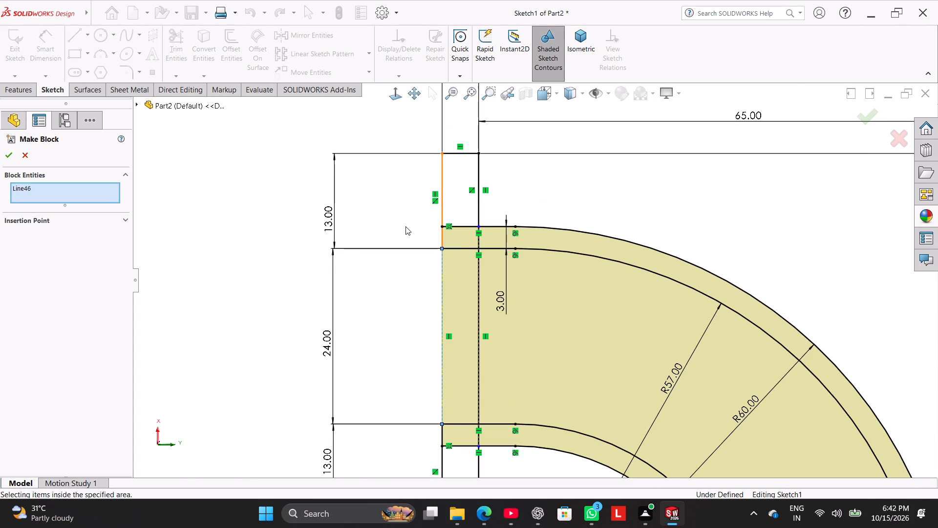
{"action": "scroll", "coordinate": [507, 239], "scroll_direction": "up", "scroll_amount": 2}
{"action": "scroll", "coordinate": [507, 239], "scroll_direction": "down", "scroll_amount": 4}
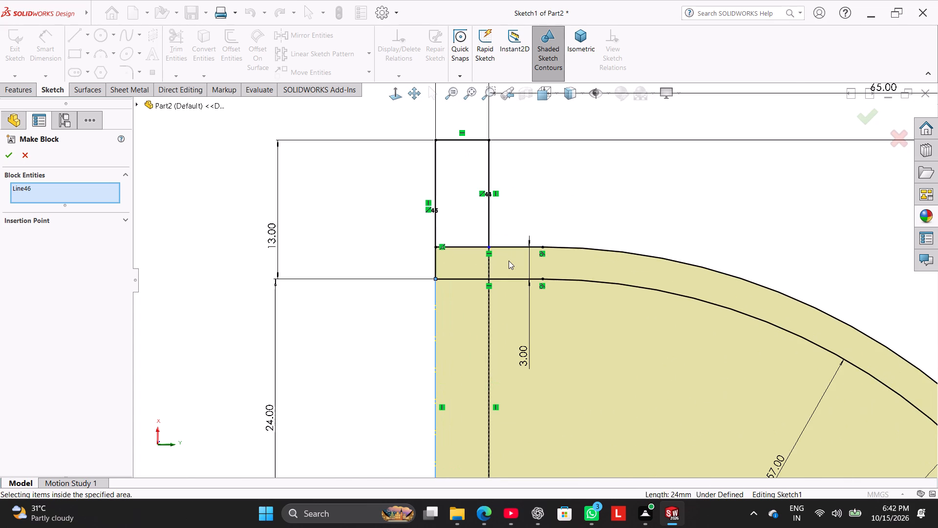
{"action": "left_click", "coordinate": [7, 157]}
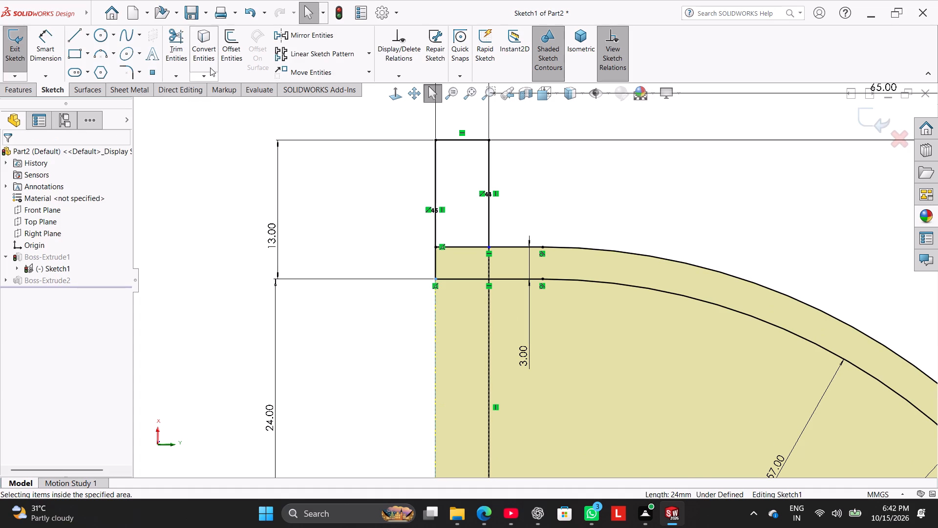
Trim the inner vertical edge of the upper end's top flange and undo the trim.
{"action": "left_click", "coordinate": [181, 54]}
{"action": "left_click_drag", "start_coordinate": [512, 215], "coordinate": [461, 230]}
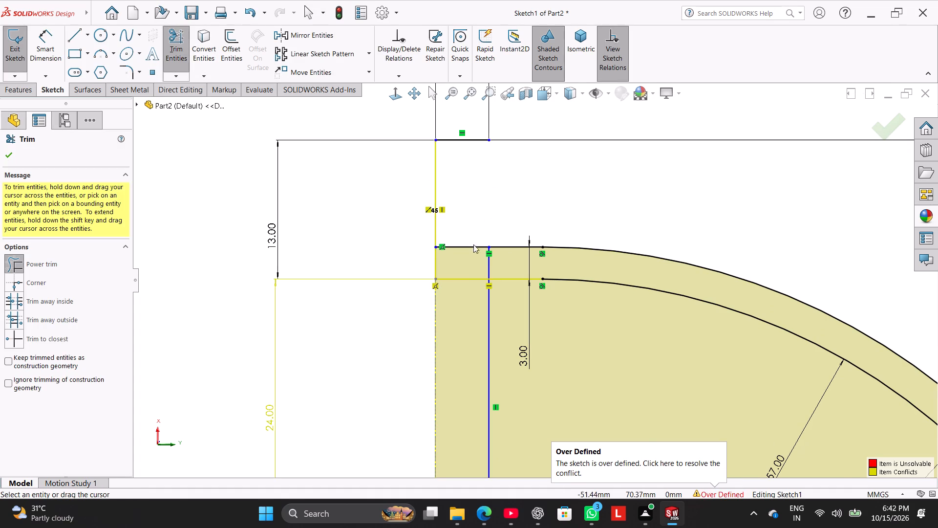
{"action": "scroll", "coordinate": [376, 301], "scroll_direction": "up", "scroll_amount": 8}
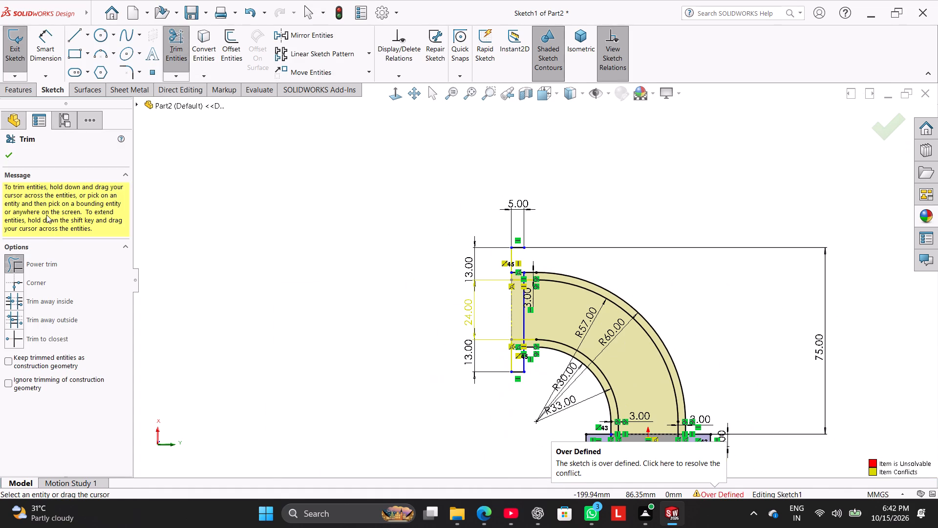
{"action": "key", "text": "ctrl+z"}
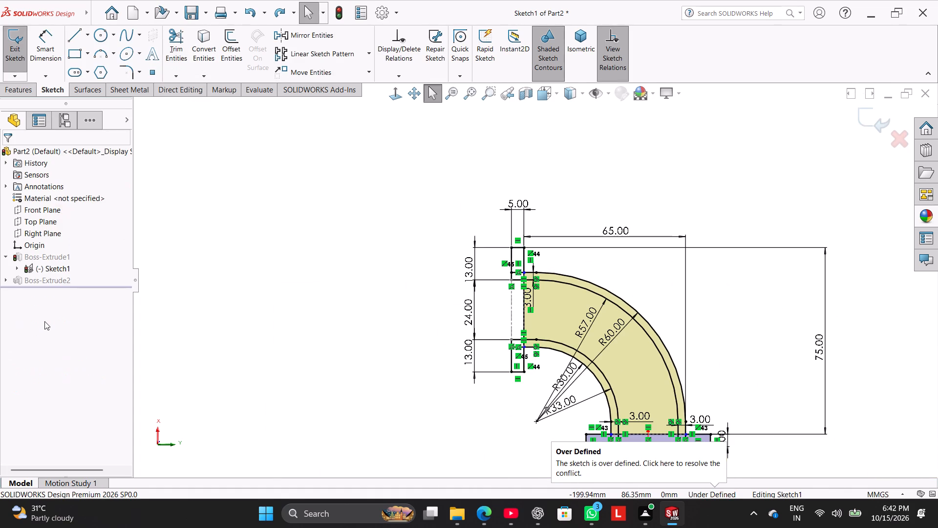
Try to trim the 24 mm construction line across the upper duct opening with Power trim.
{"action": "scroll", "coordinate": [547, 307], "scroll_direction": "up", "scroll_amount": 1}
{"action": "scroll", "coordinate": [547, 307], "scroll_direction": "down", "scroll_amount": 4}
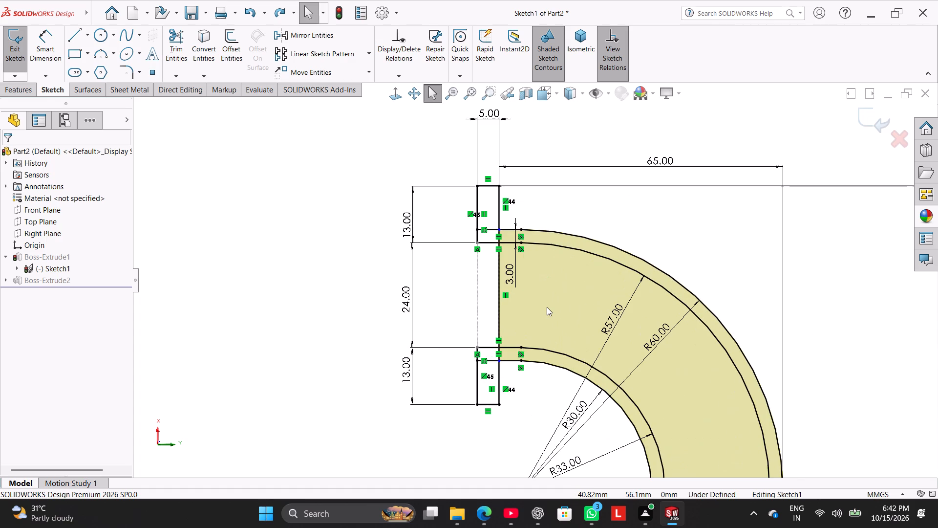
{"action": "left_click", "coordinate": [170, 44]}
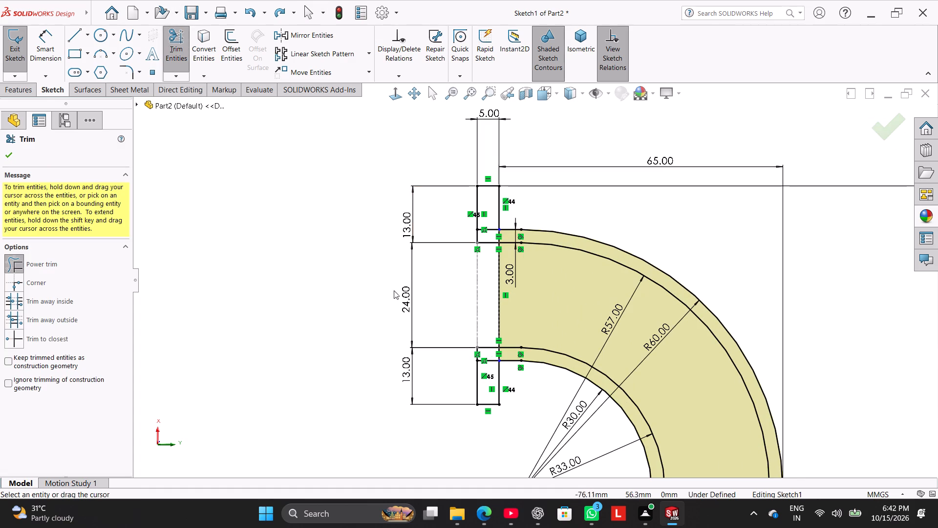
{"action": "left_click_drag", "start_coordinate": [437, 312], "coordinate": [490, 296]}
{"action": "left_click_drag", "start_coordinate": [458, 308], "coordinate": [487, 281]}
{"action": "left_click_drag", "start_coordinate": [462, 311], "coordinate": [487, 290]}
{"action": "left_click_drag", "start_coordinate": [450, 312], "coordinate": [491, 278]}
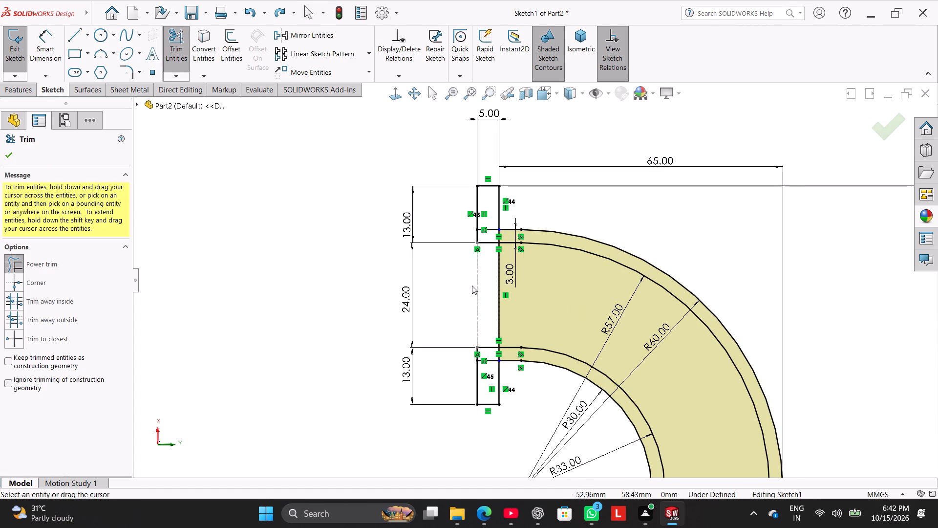
Power-trim the inner horizontal edge segments of the lower end's flanges and the segments crossing the duct walls and opening.
{"action": "scroll", "coordinate": [590, 330], "scroll_direction": "up", "scroll_amount": 4}
{"action": "scroll", "coordinate": [615, 342], "scroll_direction": "down", "scroll_amount": 6}
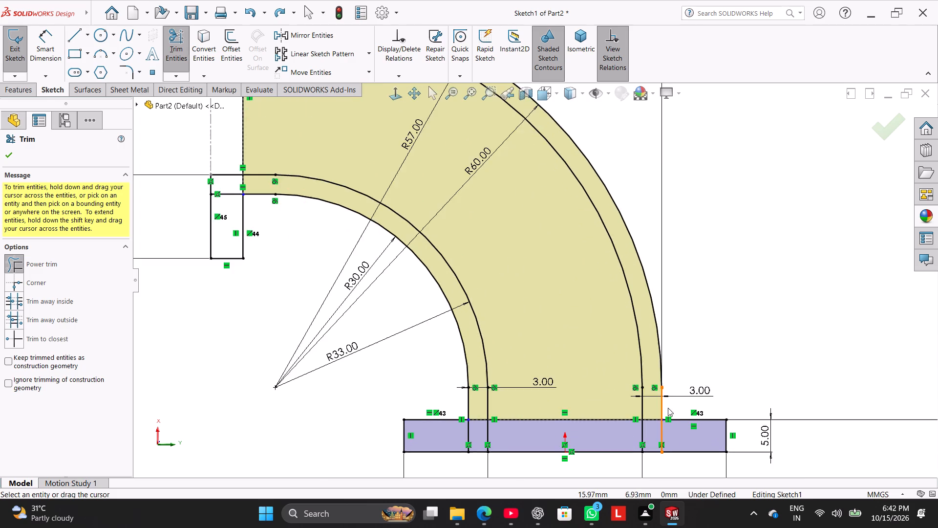
{"action": "scroll", "coordinate": [677, 422], "scroll_direction": "down", "scroll_amount": 6}
{"action": "left_click_drag", "start_coordinate": [644, 400], "coordinate": [651, 341]}
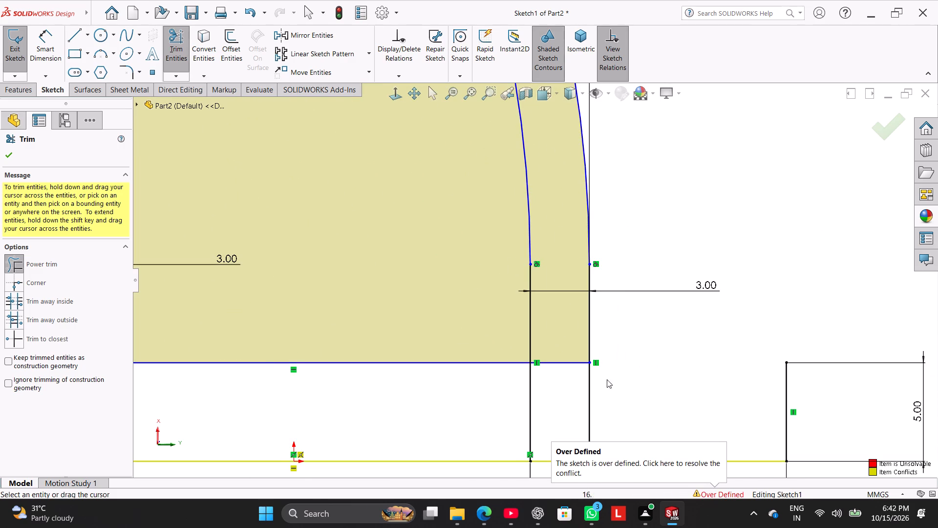
{"action": "left_click_drag", "start_coordinate": [572, 381], "coordinate": [572, 330]}
{"action": "scroll", "coordinate": [545, 384], "scroll_direction": "up", "scroll_amount": 7}
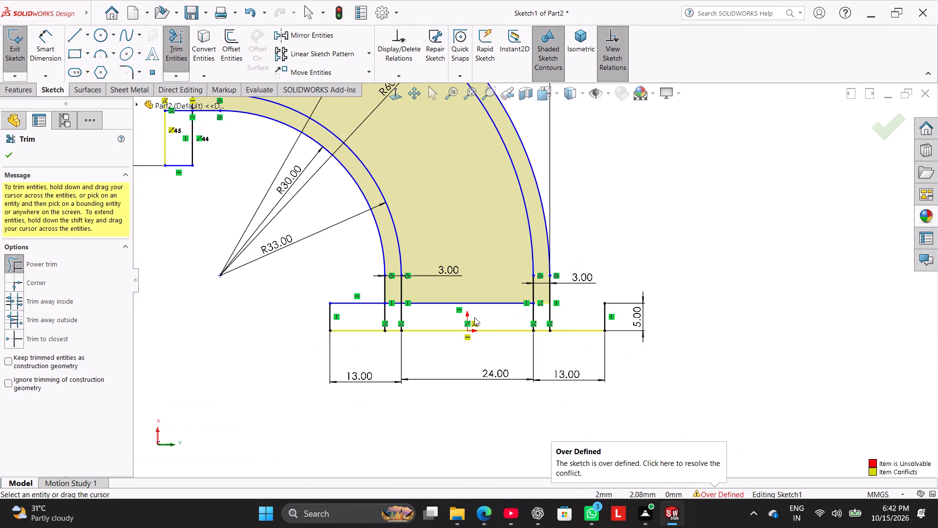
{"action": "left_click_drag", "start_coordinate": [431, 316], "coordinate": [460, 263]}
{"action": "left_click_drag", "start_coordinate": [366, 312], "coordinate": [366, 272]}
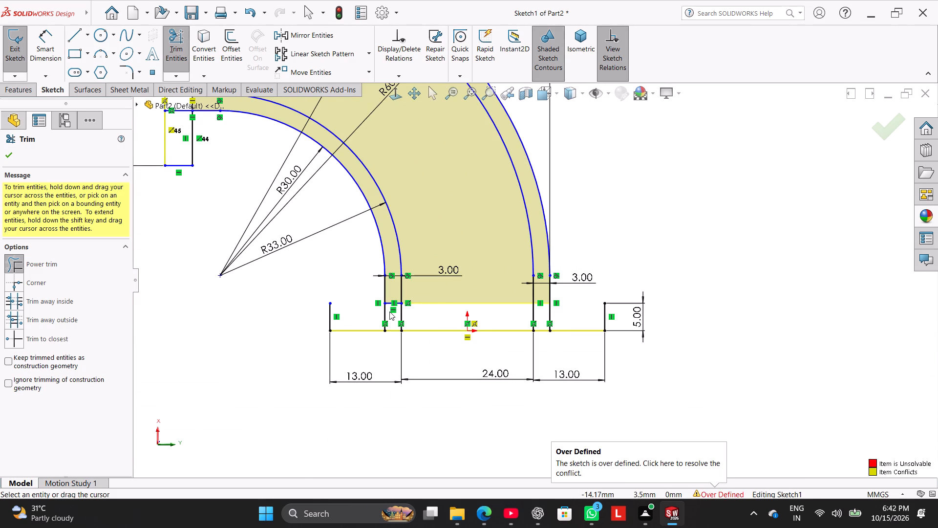
{"action": "left_click_drag", "start_coordinate": [389, 311], "coordinate": [398, 280]}
{"action": "scroll", "coordinate": [478, 282], "scroll_direction": "up", "scroll_amount": 3}
{"action": "scroll", "coordinate": [376, 211], "scroll_direction": "up", "scroll_amount": 2}
{"action": "scroll", "coordinate": [389, 166], "scroll_direction": "down", "scroll_amount": 5}
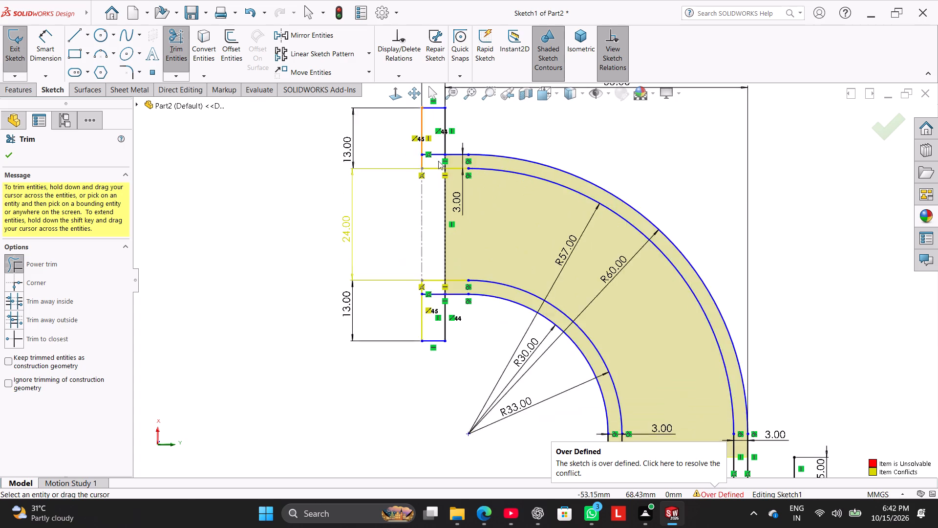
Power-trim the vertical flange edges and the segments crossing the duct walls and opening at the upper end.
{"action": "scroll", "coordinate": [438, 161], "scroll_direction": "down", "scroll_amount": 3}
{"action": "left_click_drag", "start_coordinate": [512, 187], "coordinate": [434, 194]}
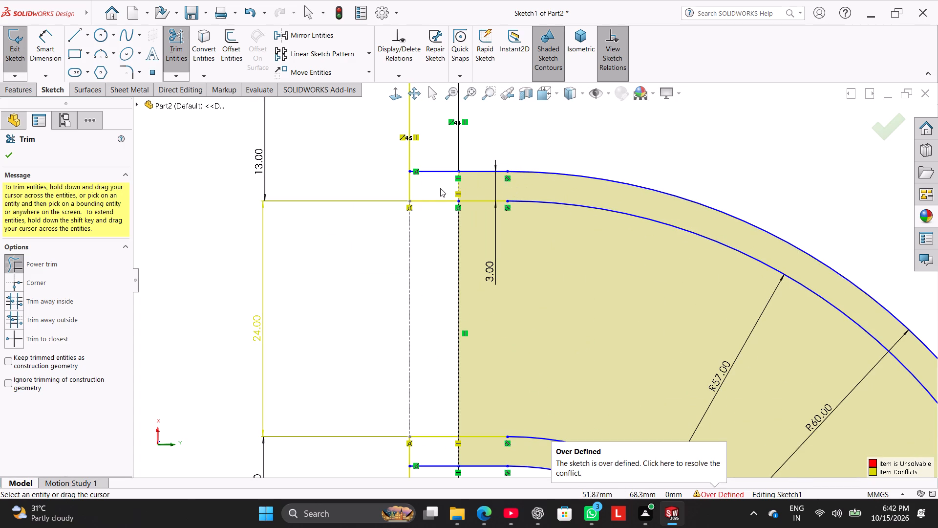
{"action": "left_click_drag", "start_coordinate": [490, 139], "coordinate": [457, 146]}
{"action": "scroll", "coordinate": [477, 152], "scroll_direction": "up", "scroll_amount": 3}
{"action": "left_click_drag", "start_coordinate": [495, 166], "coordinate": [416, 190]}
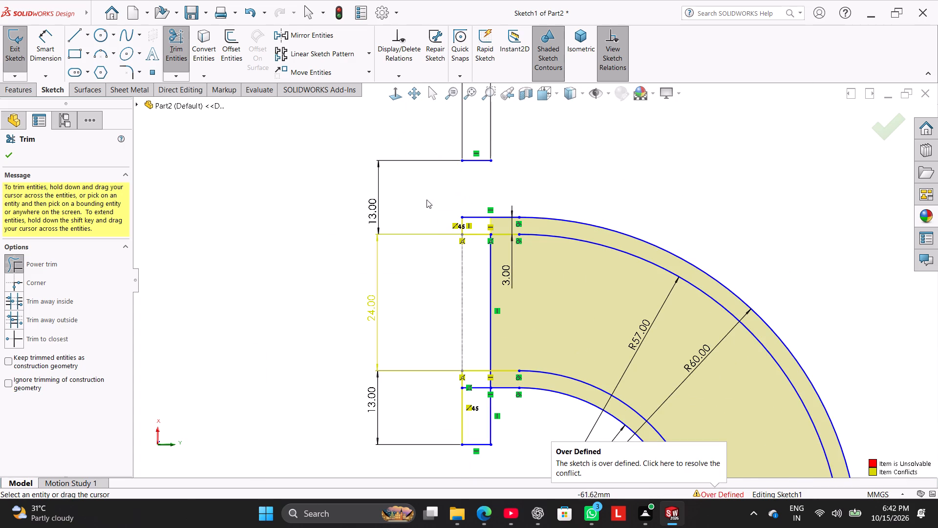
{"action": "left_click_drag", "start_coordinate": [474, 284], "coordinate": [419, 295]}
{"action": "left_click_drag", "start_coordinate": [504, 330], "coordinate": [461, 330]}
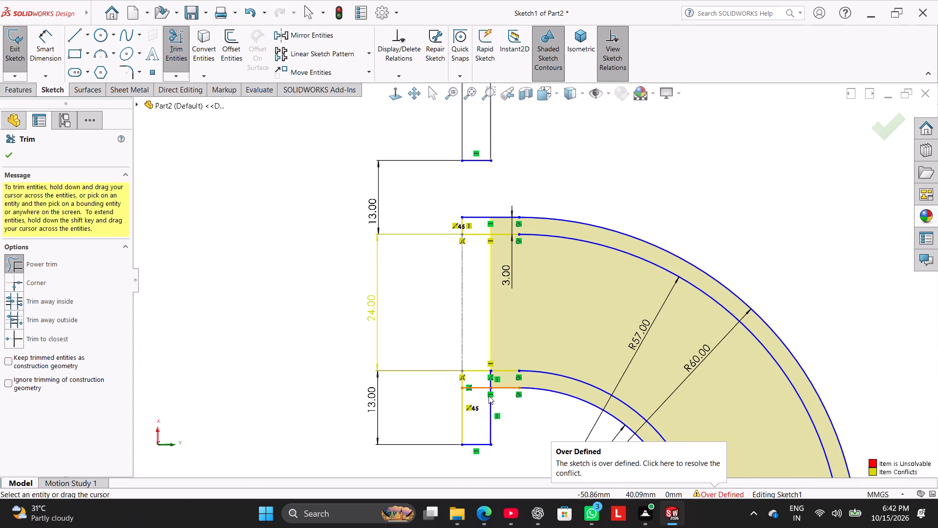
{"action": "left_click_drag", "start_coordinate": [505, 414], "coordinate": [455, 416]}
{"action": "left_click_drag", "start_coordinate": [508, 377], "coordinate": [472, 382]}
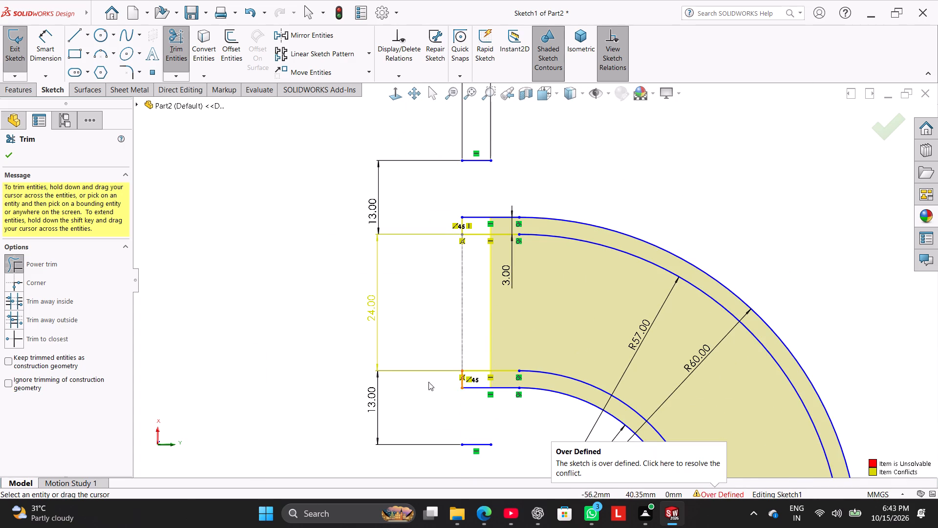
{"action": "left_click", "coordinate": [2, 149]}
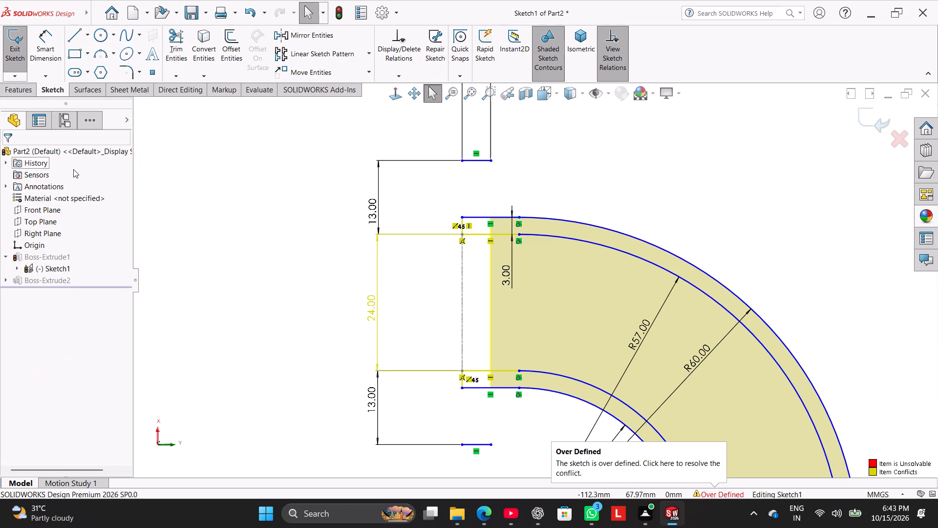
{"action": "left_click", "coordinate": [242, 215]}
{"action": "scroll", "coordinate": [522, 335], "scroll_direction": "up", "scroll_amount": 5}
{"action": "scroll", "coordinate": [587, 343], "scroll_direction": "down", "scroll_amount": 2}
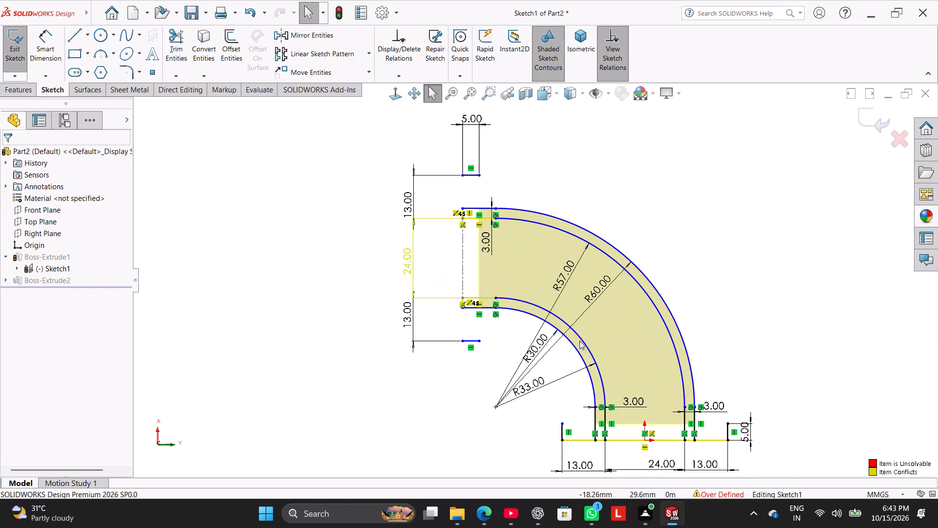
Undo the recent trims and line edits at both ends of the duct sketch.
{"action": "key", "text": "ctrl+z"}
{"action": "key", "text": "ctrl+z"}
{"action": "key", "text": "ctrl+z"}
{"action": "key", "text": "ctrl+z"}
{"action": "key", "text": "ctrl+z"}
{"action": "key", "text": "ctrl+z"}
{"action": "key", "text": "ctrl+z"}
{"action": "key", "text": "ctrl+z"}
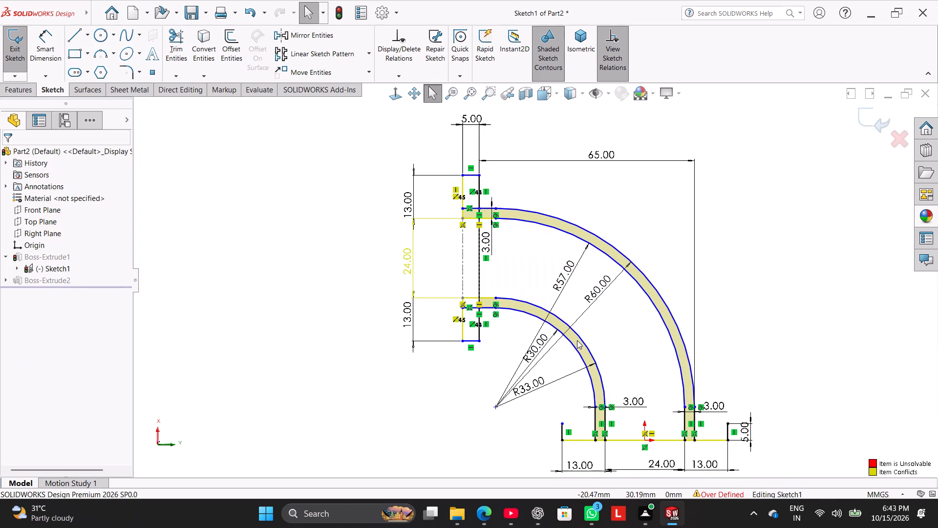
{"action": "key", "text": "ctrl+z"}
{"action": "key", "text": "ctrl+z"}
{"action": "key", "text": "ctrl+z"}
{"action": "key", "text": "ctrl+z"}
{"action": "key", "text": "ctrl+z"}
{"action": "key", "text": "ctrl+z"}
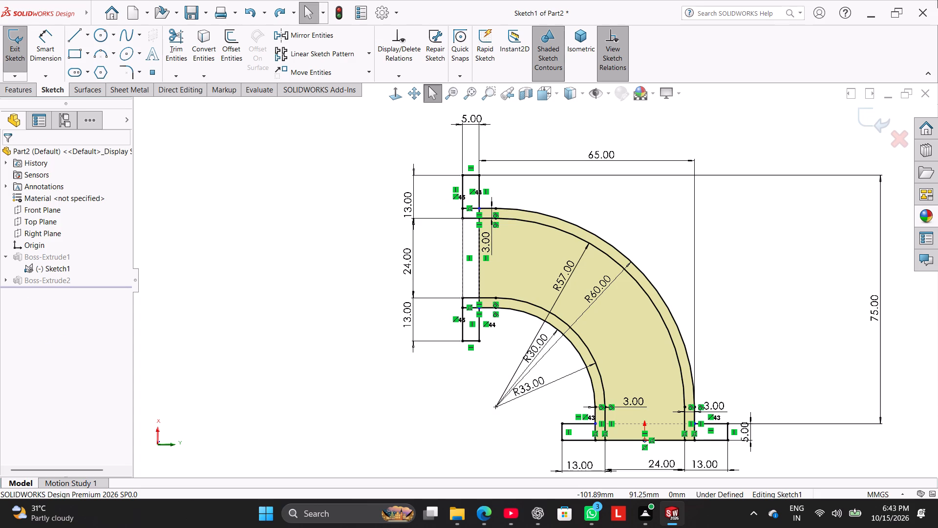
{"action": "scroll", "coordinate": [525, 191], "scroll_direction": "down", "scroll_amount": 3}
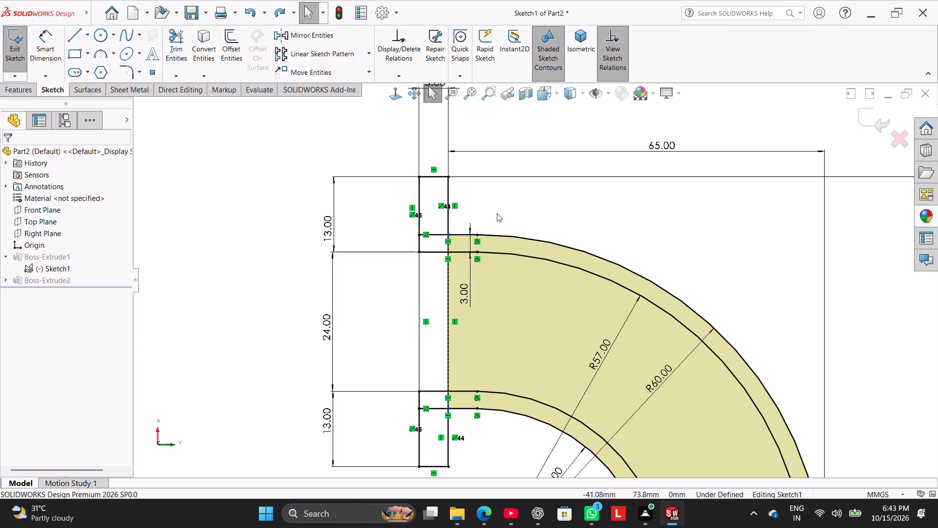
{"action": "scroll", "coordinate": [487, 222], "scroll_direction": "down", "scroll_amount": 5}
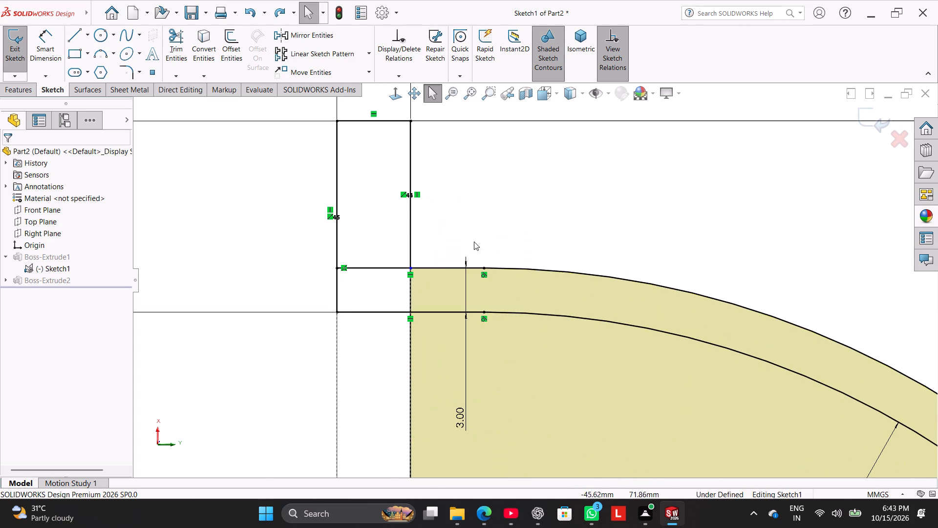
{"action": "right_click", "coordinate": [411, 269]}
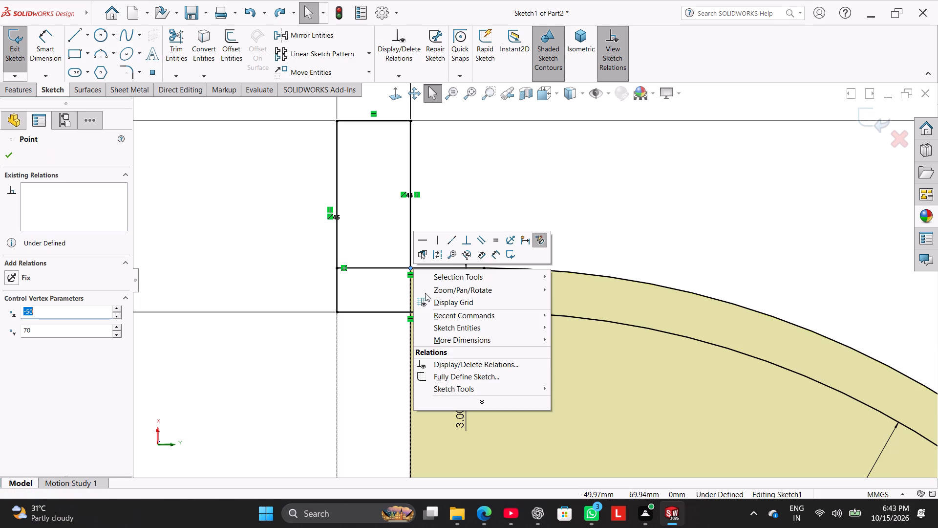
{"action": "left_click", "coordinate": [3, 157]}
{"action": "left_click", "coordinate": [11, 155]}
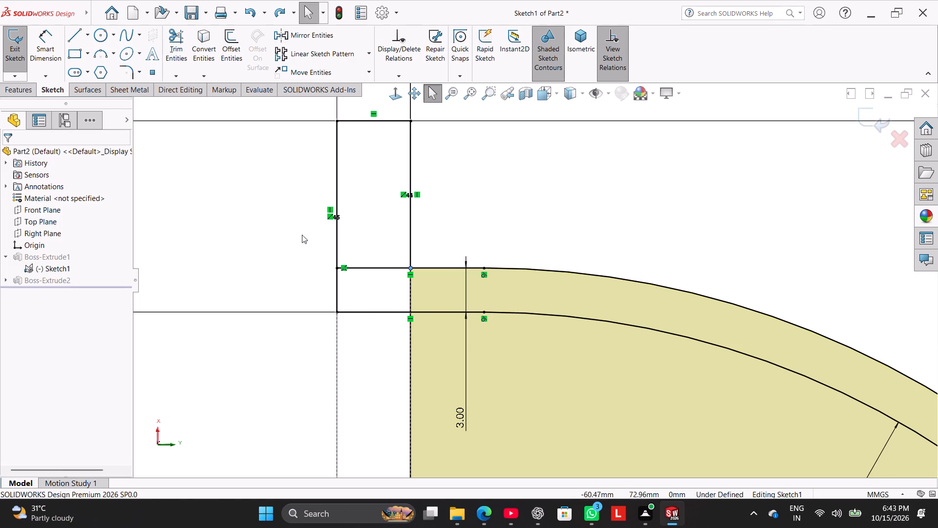
Delete the vertical line spanning the upper duct opening between the inner edges of the two flanges.
{"action": "scroll", "coordinate": [398, 234], "scroll_direction": "up", "scroll_amount": 1}
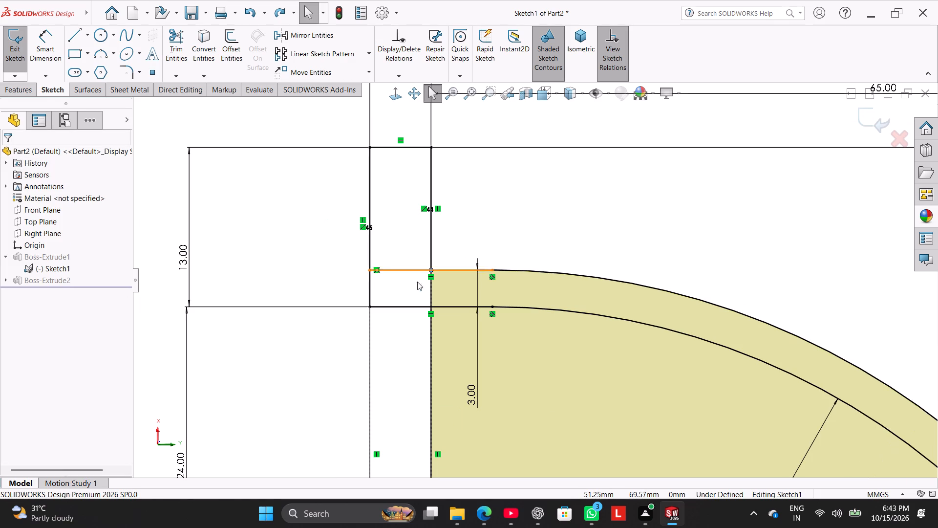
{"action": "scroll", "coordinate": [431, 298], "scroll_direction": "up", "scroll_amount": 5}
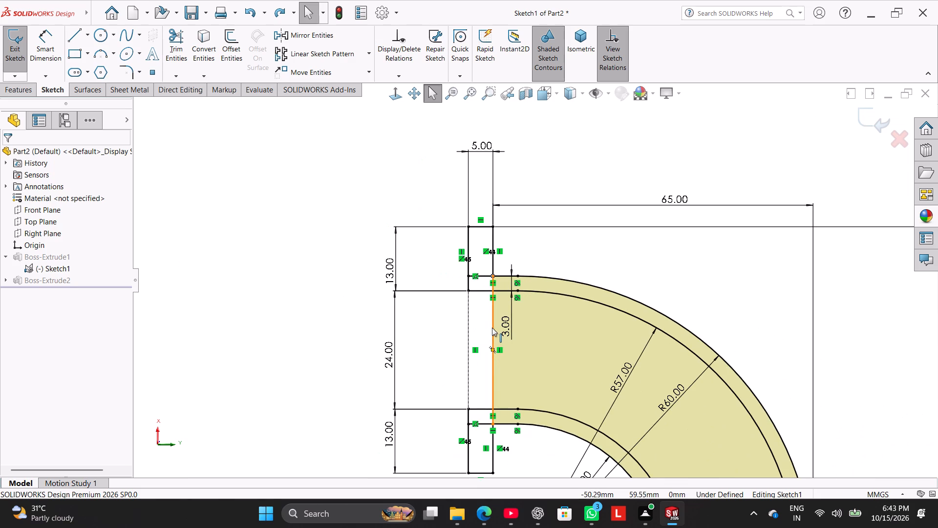
{"action": "right_click", "coordinate": [492, 328]}
{"action": "left_click", "coordinate": [541, 478]}
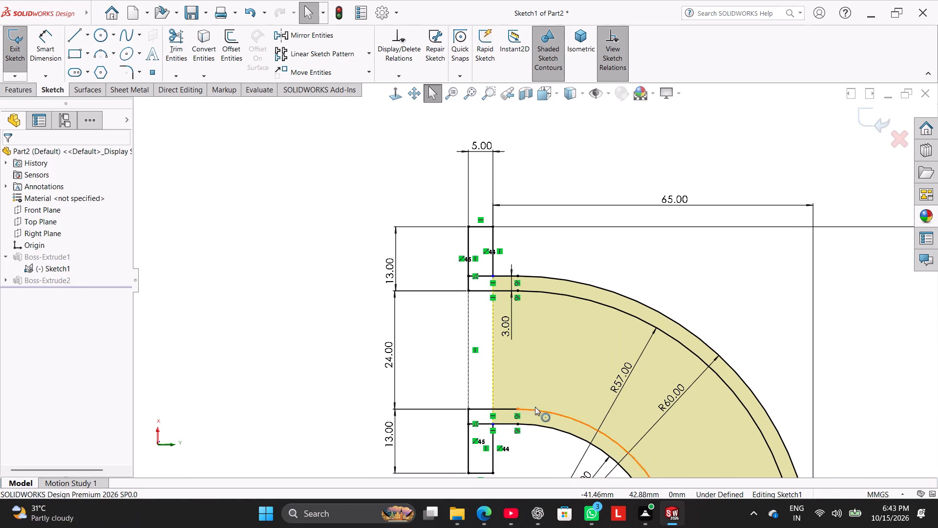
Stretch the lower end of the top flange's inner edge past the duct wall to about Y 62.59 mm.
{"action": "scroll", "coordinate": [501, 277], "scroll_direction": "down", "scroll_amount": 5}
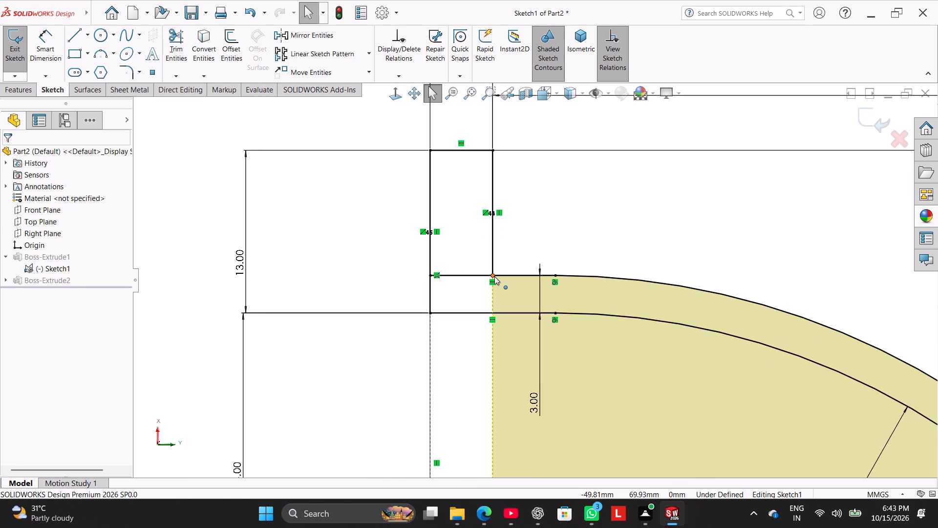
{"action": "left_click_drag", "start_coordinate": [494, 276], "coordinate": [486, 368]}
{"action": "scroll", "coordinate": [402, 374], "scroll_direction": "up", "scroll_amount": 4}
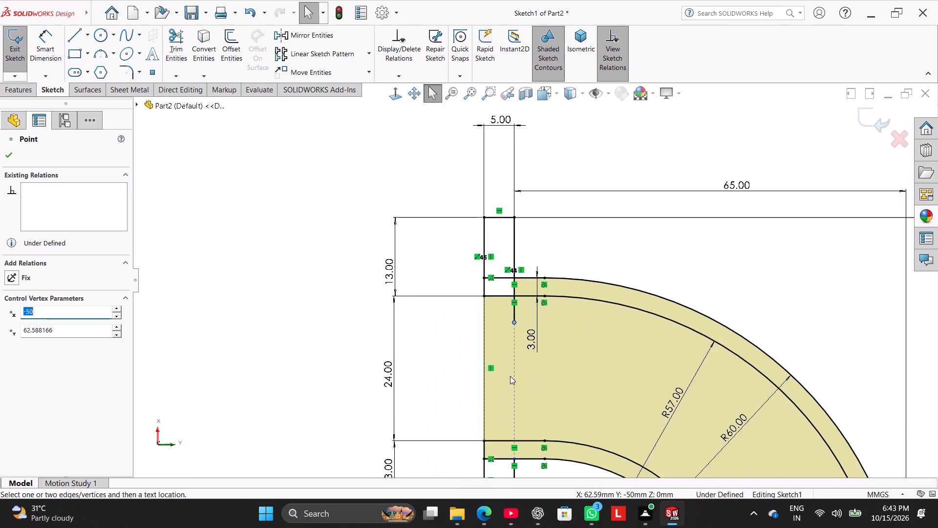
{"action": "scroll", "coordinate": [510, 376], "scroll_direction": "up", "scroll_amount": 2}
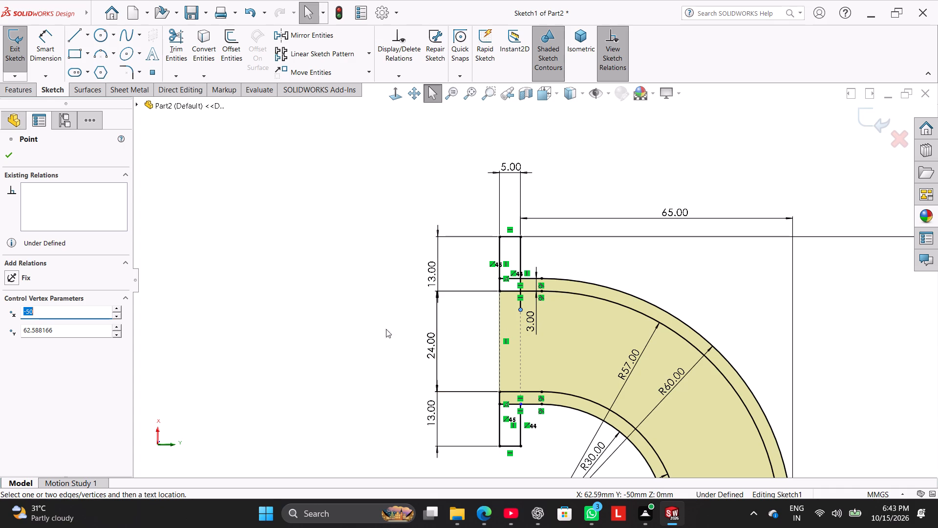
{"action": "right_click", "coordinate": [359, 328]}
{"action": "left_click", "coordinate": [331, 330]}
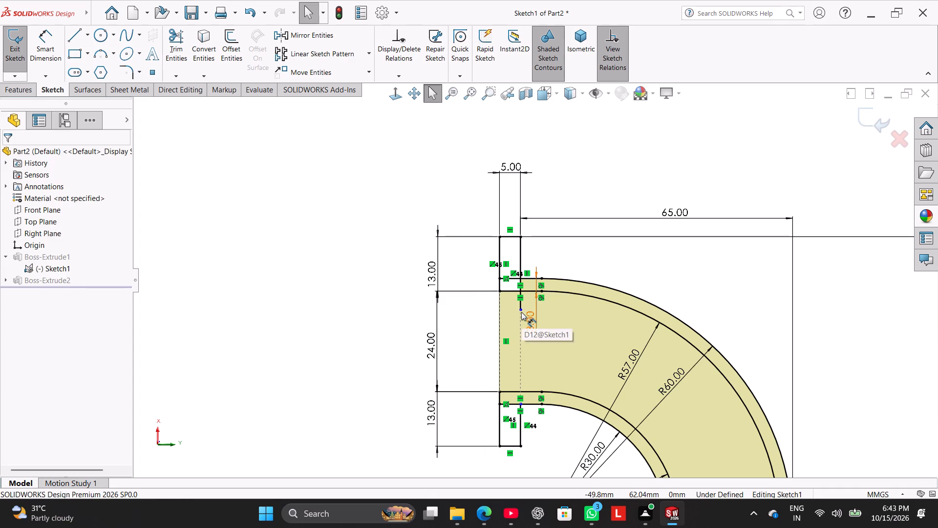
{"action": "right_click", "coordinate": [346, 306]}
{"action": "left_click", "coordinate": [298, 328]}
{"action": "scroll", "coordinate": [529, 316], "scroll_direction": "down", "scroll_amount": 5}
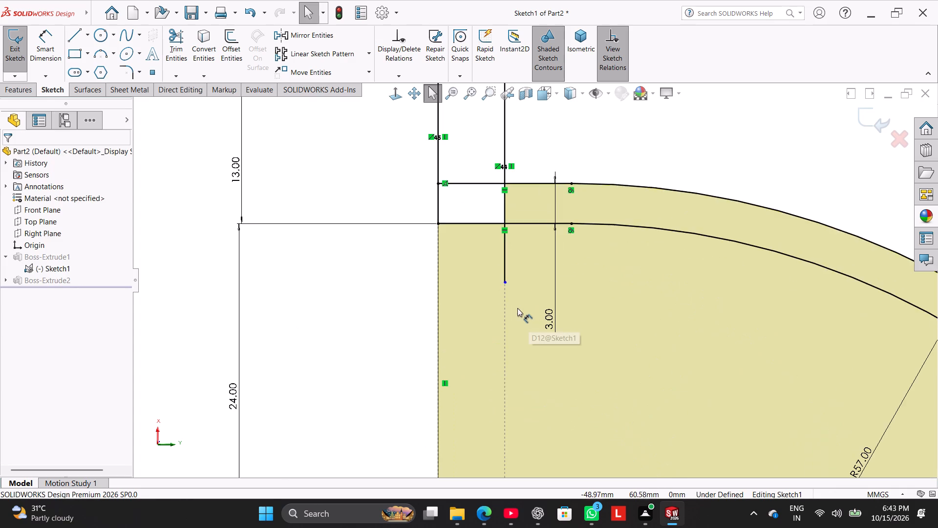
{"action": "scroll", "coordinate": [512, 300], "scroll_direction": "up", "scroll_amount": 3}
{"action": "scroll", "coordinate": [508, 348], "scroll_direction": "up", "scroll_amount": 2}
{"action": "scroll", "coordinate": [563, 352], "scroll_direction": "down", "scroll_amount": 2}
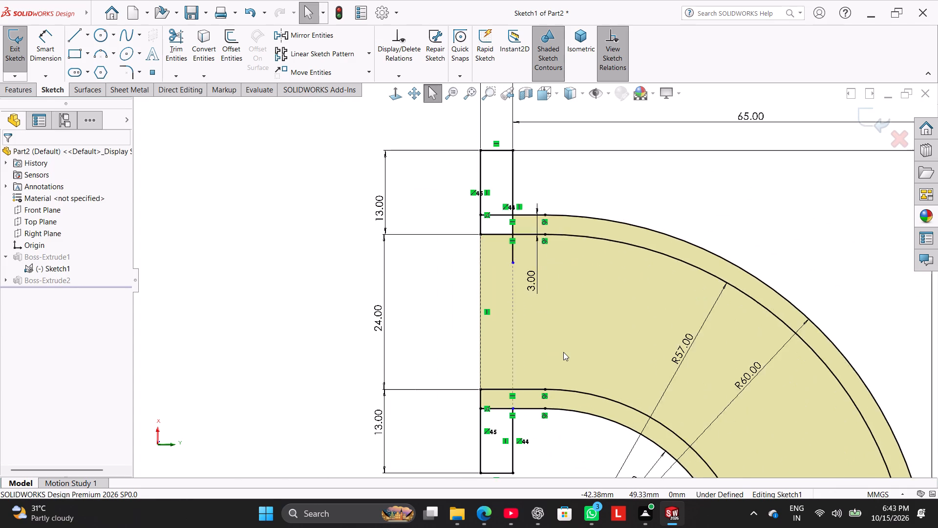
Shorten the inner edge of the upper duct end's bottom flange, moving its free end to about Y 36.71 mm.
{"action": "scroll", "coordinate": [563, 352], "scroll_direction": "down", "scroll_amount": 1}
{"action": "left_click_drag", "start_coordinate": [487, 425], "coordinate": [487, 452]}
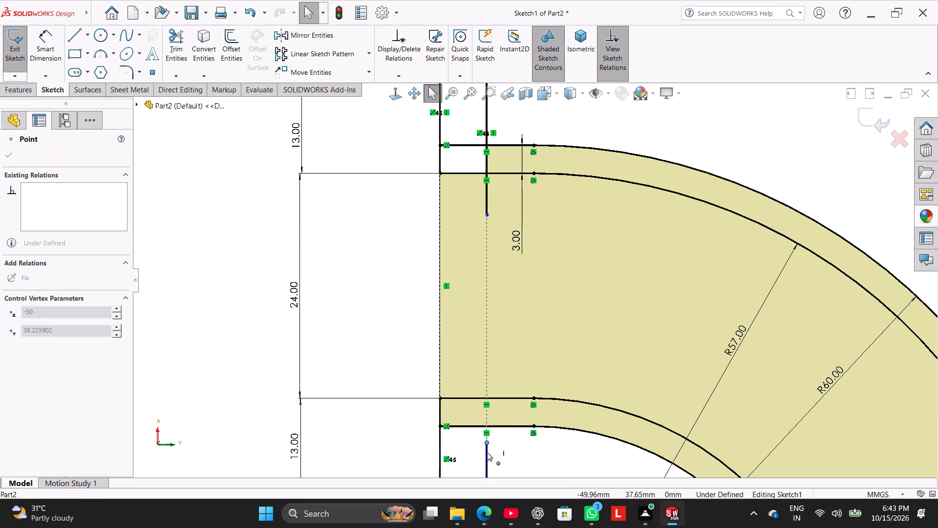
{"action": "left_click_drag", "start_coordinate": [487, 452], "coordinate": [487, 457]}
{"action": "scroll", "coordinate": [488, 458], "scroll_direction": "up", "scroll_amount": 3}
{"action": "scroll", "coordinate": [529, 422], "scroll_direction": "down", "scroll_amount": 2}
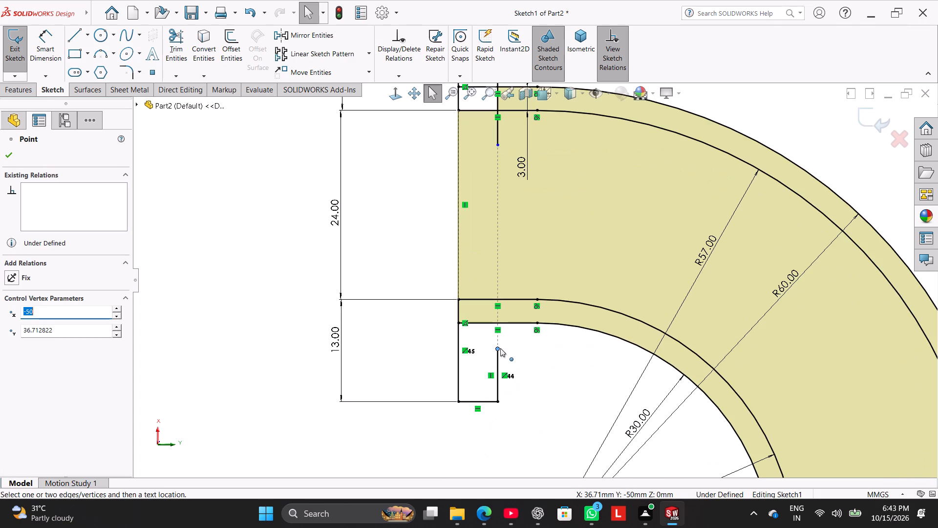
Delete the bottom flange's short inner edge and extend the top flange's inner edge down to the bottom flange's corner.
{"action": "right_click", "coordinate": [496, 361]}
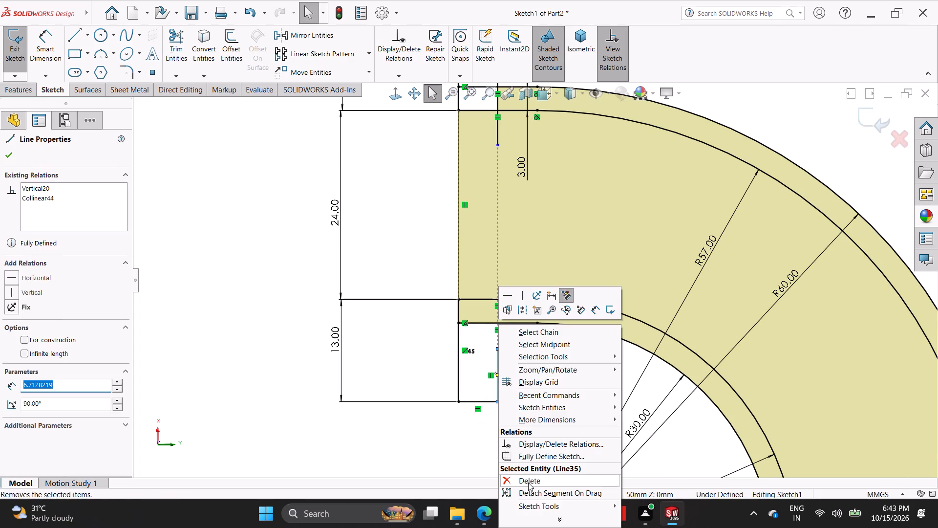
{"action": "left_click", "coordinate": [528, 483]}
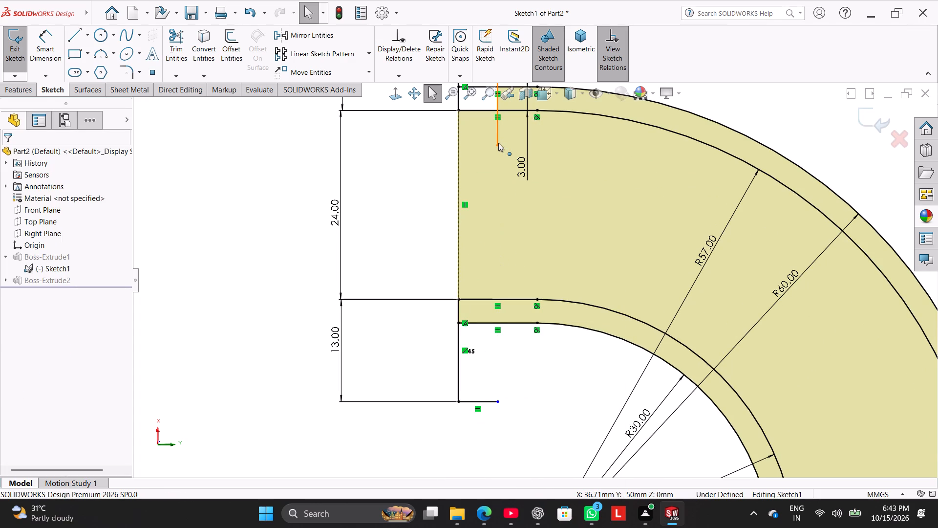
{"action": "left_click_drag", "start_coordinate": [498, 143], "coordinate": [490, 399]}
{"action": "scroll", "coordinate": [508, 254], "scroll_direction": "up", "scroll_amount": 3}
{"action": "scroll", "coordinate": [518, 224], "scroll_direction": "down", "scroll_amount": 3}
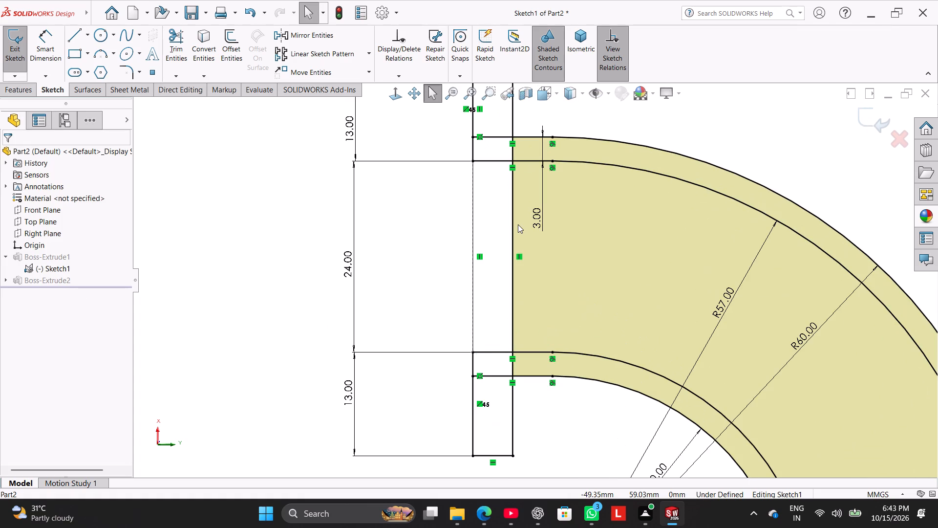
Delete the coincident relations tying the ends of the R60 and R30 wall lines to the flanges' outer vertical edges.
{"action": "scroll", "coordinate": [500, 168], "scroll_direction": "up", "scroll_amount": 1}
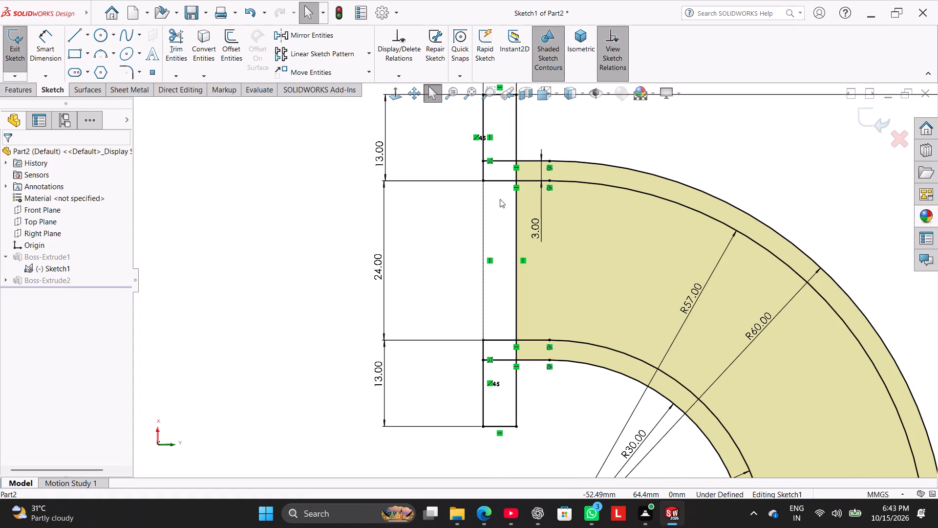
{"action": "left_click_drag", "start_coordinate": [483, 180], "coordinate": [482, 205]}
{"action": "left_click", "coordinate": [319, 225]}
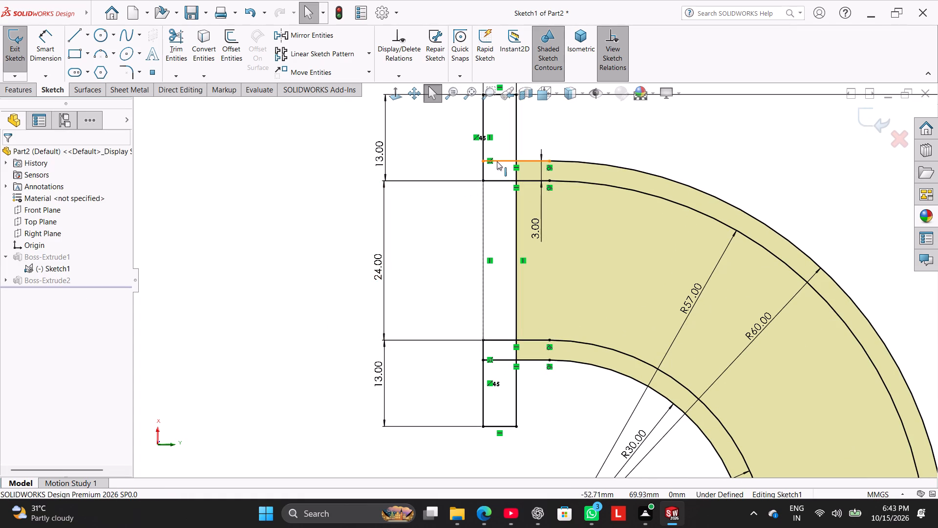
{"action": "right_click", "coordinate": [492, 161]}
{"action": "left_click", "coordinate": [527, 296]}
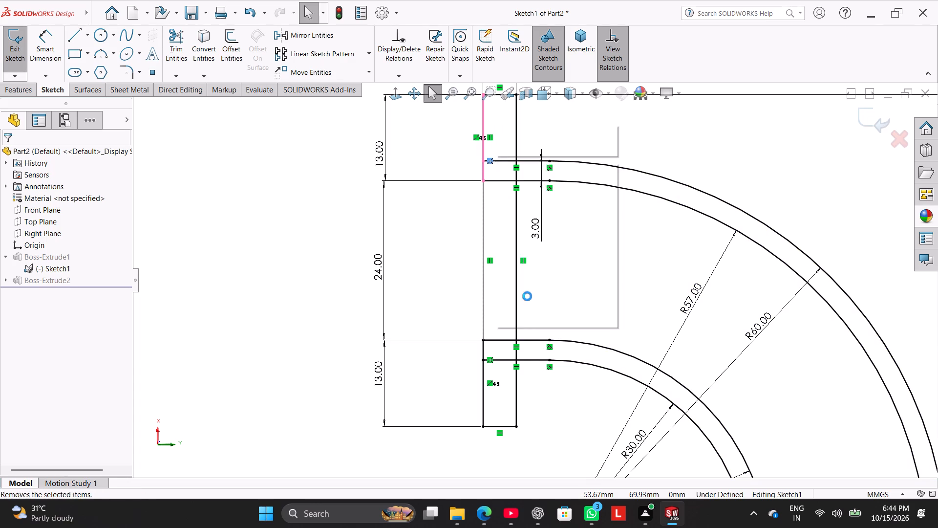
{"action": "right_click", "coordinate": [492, 361]}
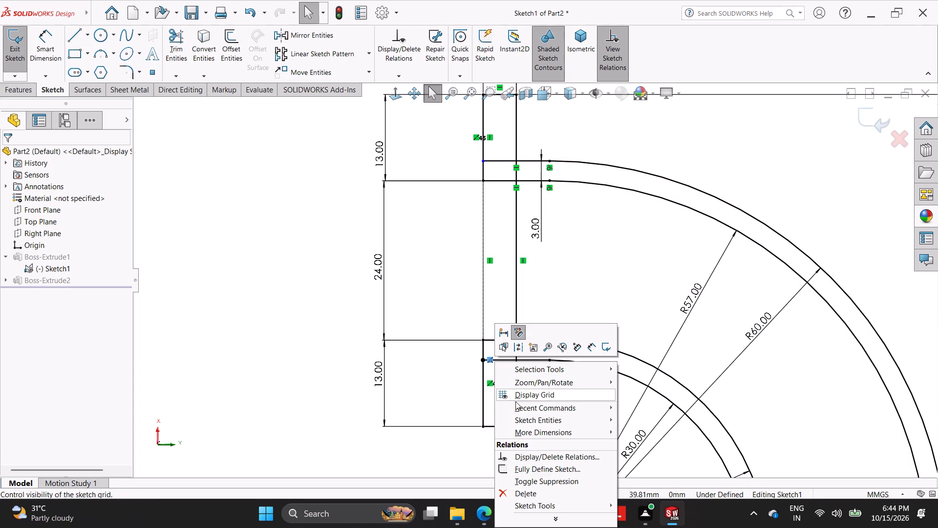
{"action": "left_click", "coordinate": [527, 490]}
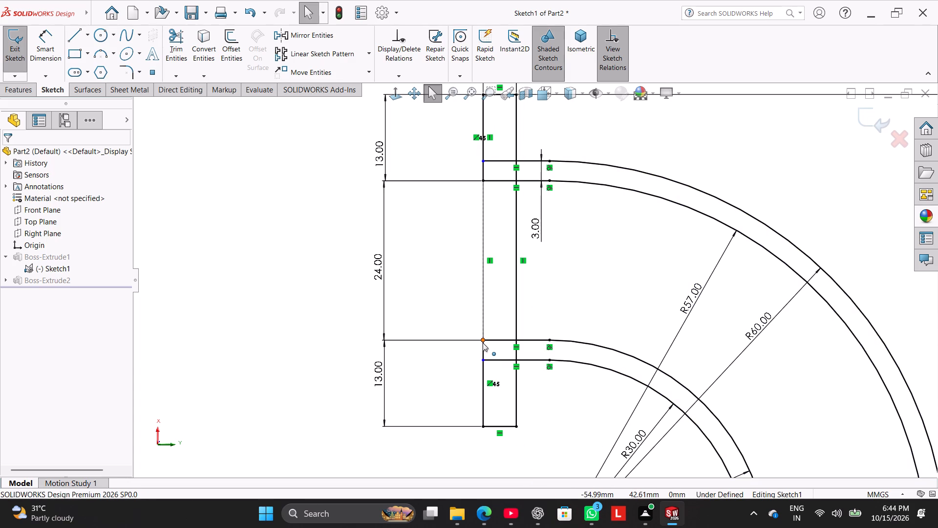
{"action": "left_click_drag", "start_coordinate": [483, 352], "coordinate": [439, 356]}
{"action": "left_click", "coordinate": [305, 356]}
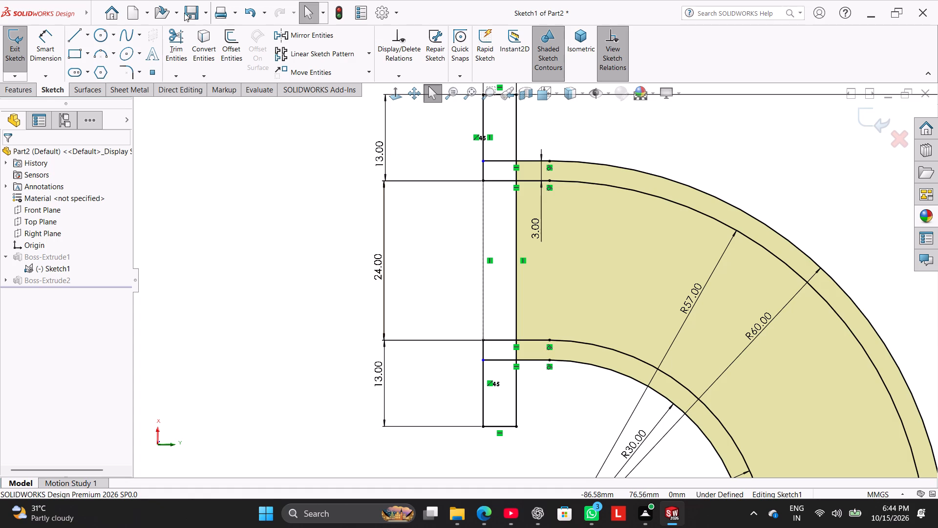
Power-trim both segments of the bottom flange's outer vertical edge at the duct's upper end.
{"action": "left_click", "coordinate": [175, 47]}
{"action": "left_click_drag", "start_coordinate": [500, 350], "coordinate": [455, 350]}
{"action": "left_click_drag", "start_coordinate": [498, 379], "coordinate": [452, 379]}
{"action": "scroll", "coordinate": [218, 205], "scroll_direction": "up", "scroll_amount": 2}
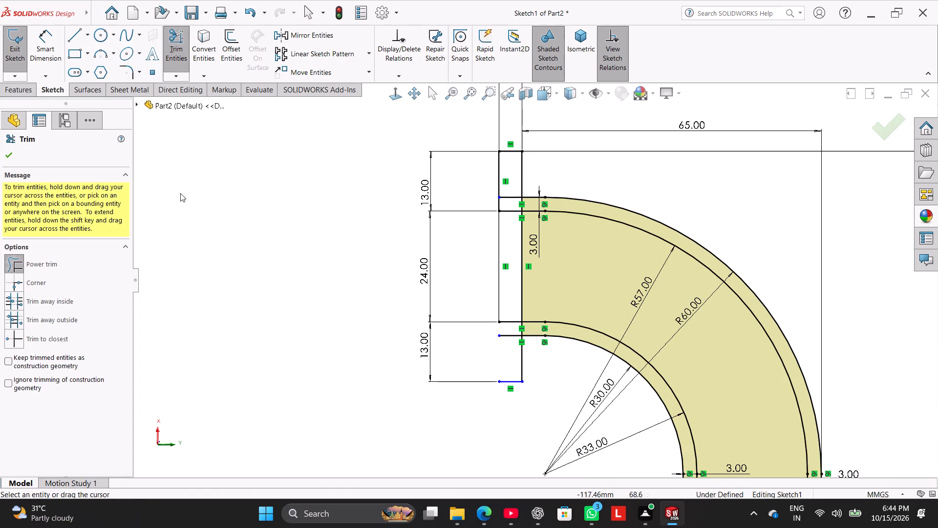
{"action": "left_click", "coordinate": [8, 154]}
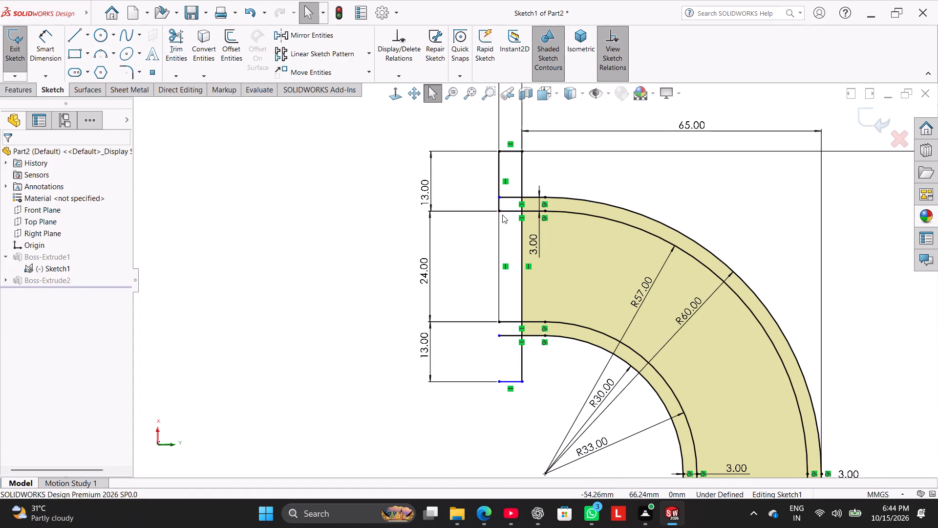
Power-trim the top flange's outer vertical edge at the duct's upper end, both below and above the R60 wall line.
{"action": "left_click", "coordinate": [178, 28]}
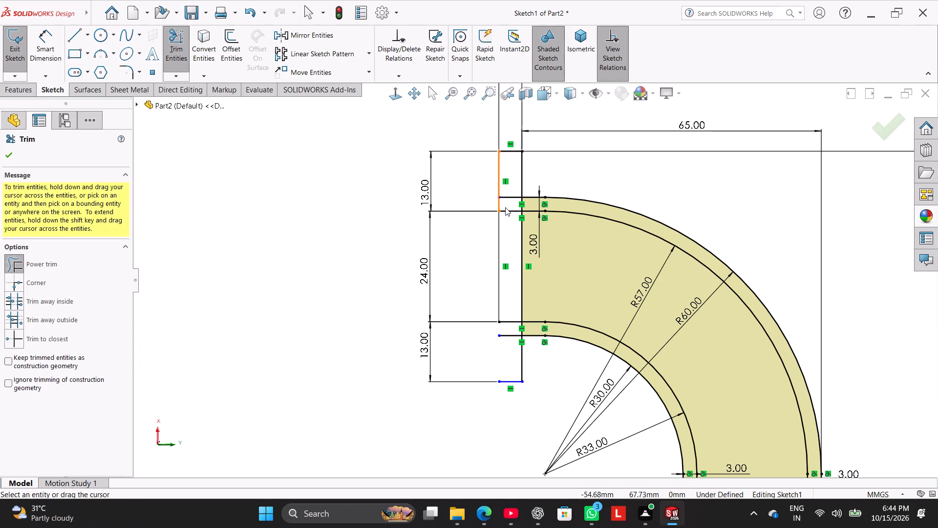
{"action": "left_click_drag", "start_coordinate": [508, 207], "coordinate": [494, 206]}
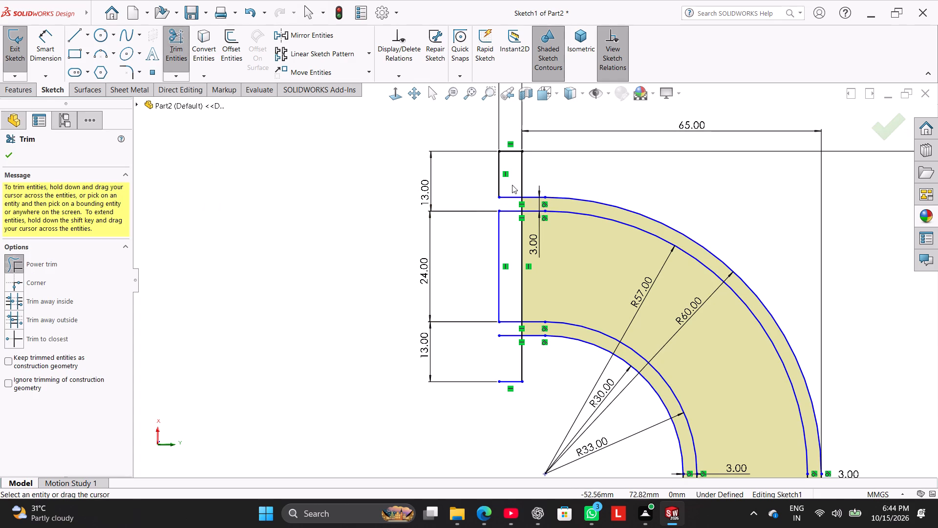
{"action": "left_click_drag", "start_coordinate": [514, 186], "coordinate": [494, 178]}
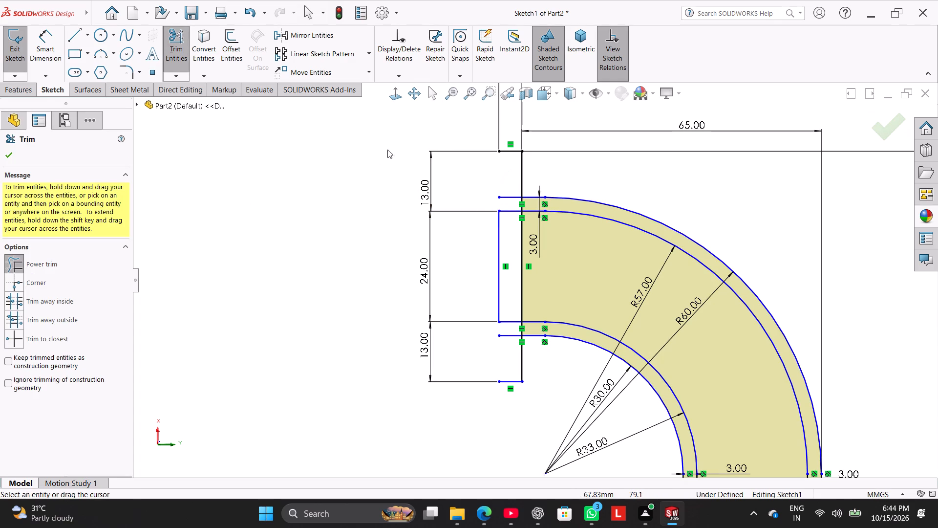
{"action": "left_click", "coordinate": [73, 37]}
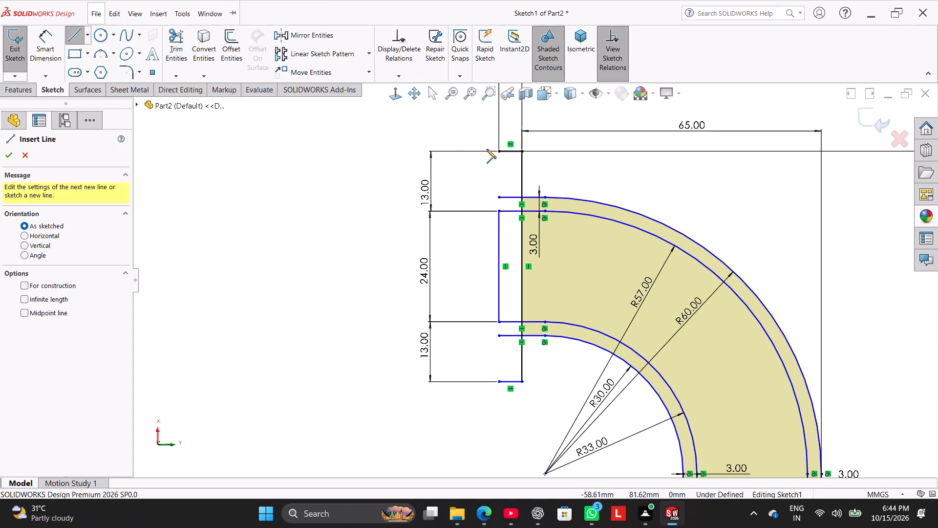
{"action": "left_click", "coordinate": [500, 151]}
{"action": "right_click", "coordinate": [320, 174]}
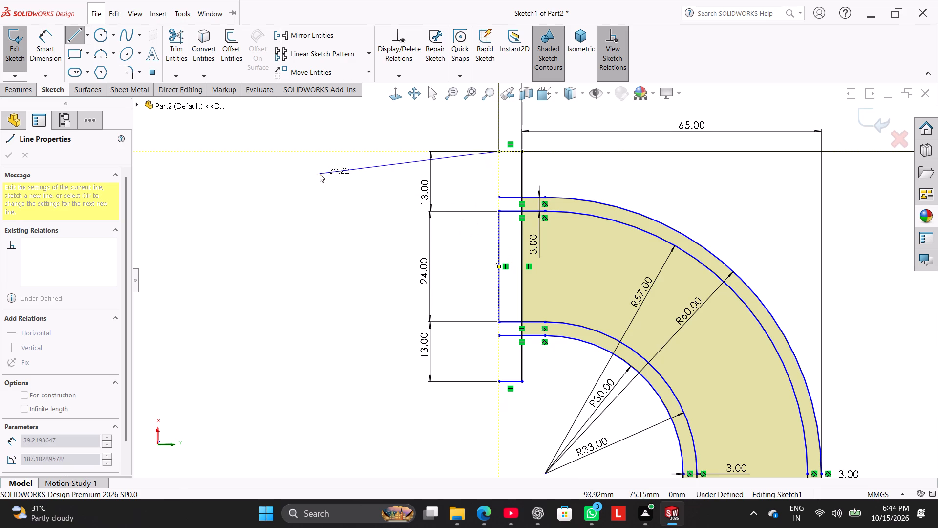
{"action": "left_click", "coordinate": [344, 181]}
Power-trim the remaining outer vertical edge segment between the R57 and R33 wall lines at the upper end.
{"action": "left_click", "coordinate": [184, 46]}
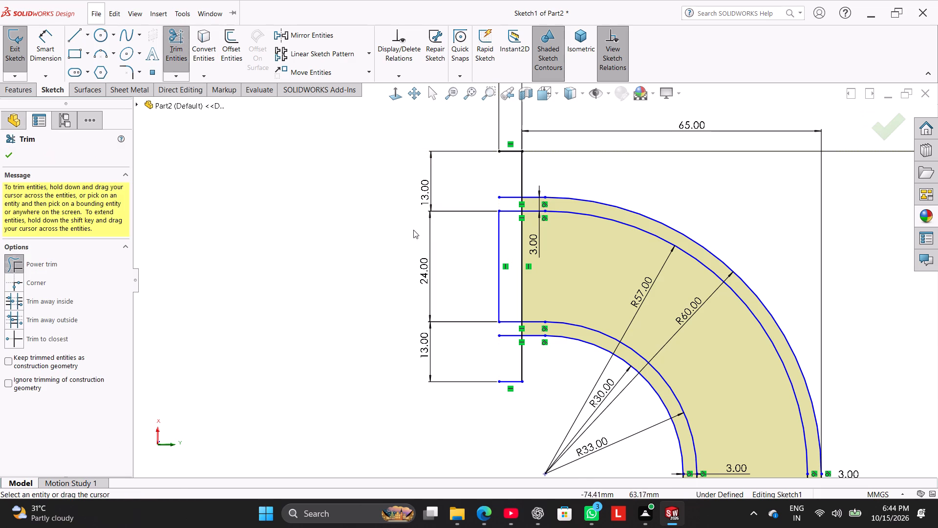
{"action": "left_click_drag", "start_coordinate": [508, 228], "coordinate": [485, 242]}
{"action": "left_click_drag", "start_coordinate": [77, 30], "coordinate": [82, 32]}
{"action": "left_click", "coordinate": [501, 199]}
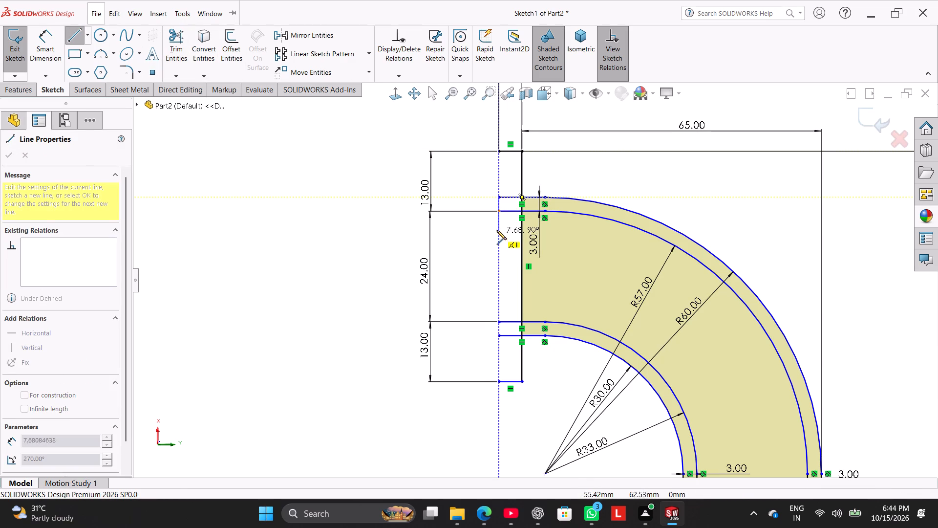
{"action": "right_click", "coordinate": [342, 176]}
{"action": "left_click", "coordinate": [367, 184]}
Draw a single 50 mm vertical line joining the outer corners of the upper end's top and bottom flanges.
{"action": "left_click_drag", "start_coordinate": [74, 29], "coordinate": [90, 43]}
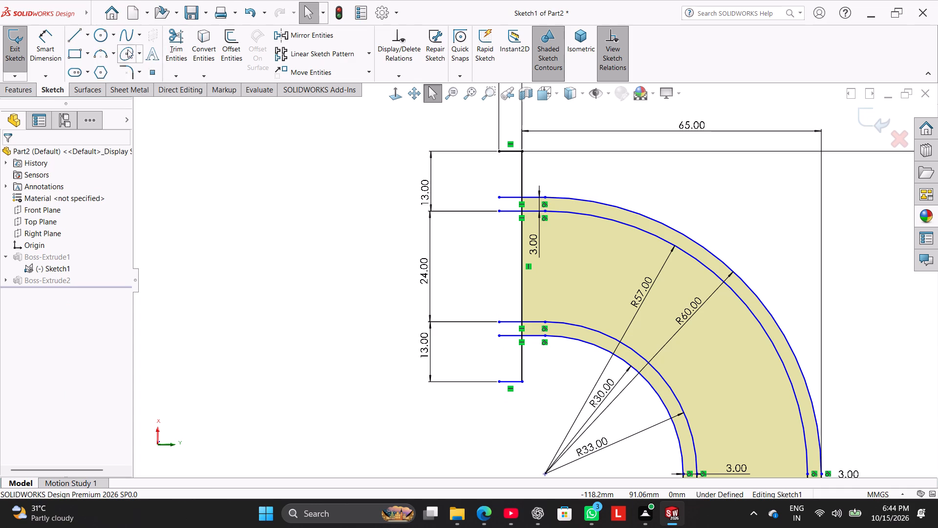
{"action": "left_click", "coordinate": [93, 52]}
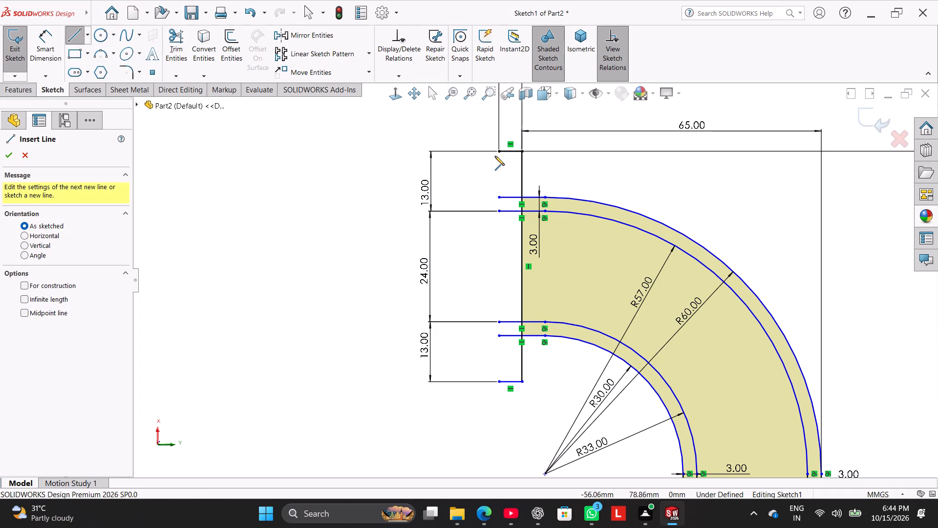
{"action": "left_click", "coordinate": [499, 152]}
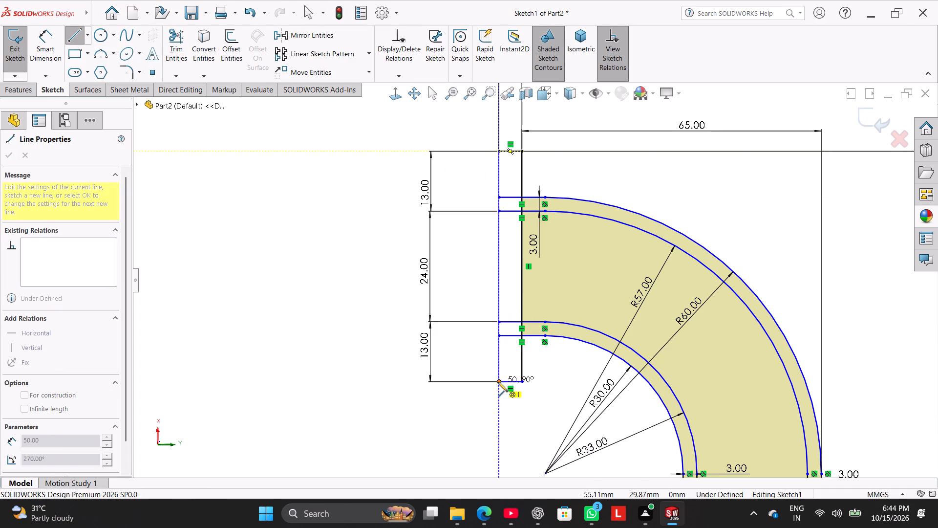
{"action": "left_click", "coordinate": [498, 382]}
{"action": "right_click", "coordinate": [348, 331]}
{"action": "left_click", "coordinate": [372, 339]}
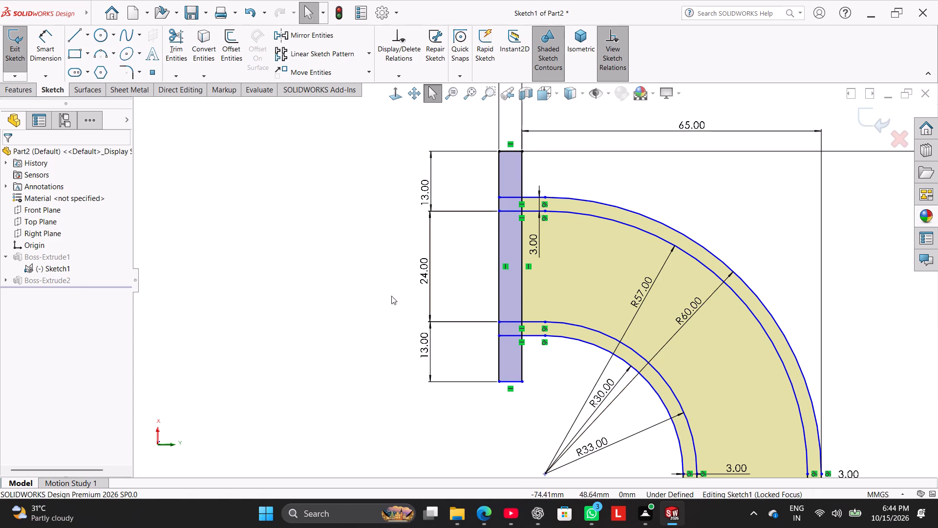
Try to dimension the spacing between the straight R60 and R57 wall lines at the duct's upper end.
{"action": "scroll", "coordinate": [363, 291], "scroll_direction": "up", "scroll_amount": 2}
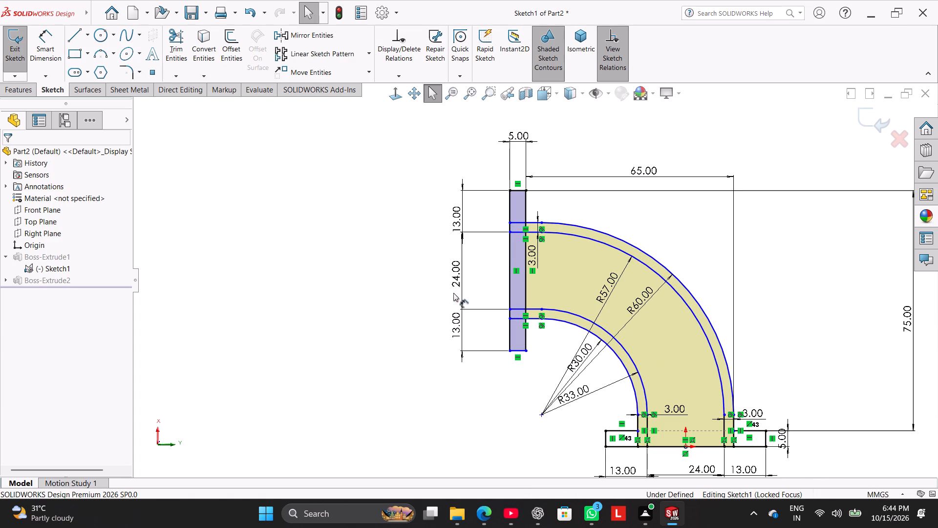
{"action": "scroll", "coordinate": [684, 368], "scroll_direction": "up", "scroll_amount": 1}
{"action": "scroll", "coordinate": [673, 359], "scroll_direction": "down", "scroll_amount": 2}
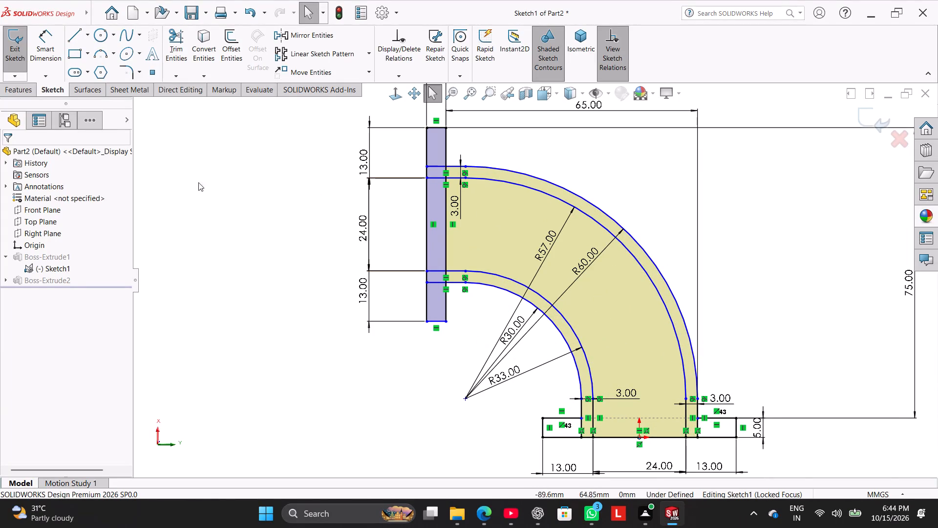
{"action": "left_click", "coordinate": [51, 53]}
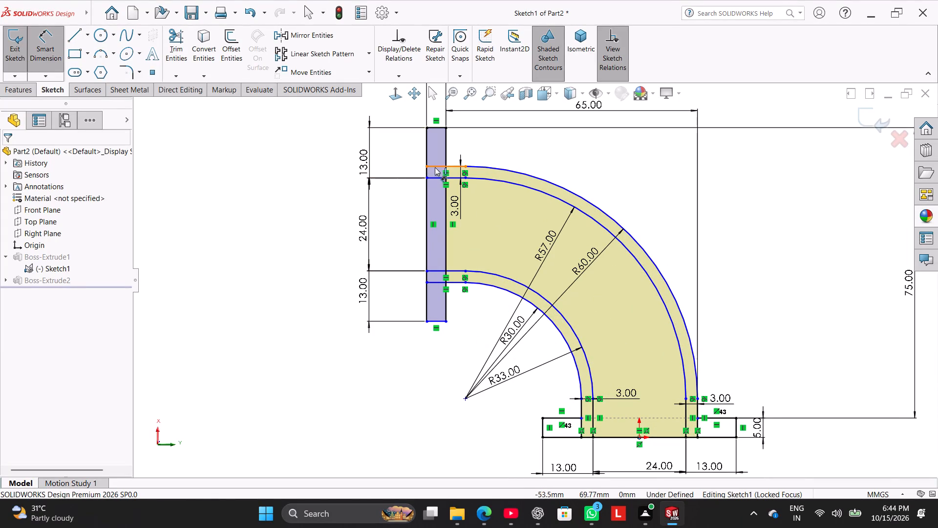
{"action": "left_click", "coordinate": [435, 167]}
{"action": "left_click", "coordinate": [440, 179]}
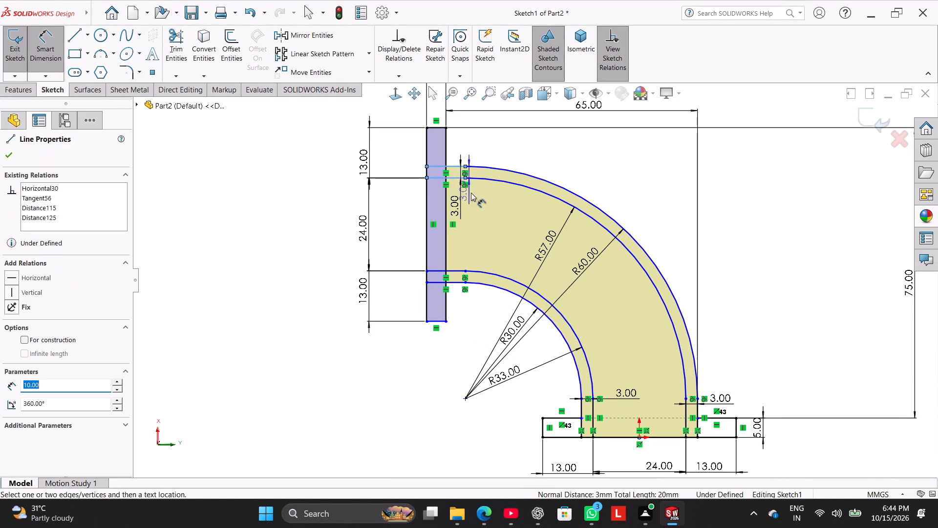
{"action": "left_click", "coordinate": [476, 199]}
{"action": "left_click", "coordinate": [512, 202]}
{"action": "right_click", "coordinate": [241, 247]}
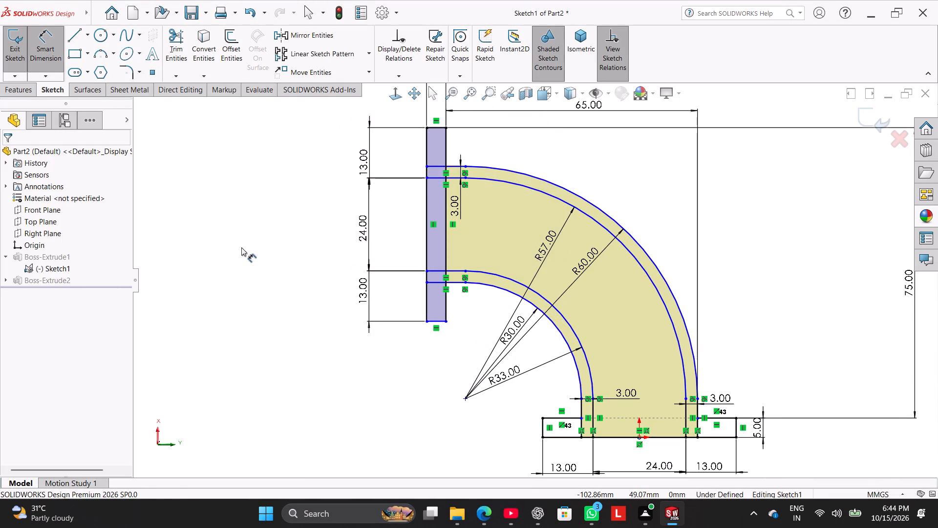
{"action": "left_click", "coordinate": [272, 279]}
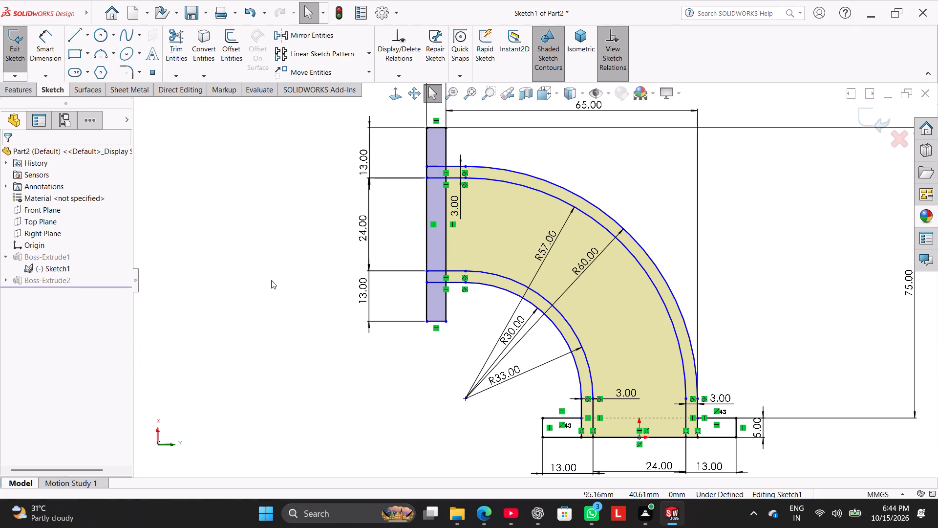
Make the free ends of the R60, R57 and R33 wall lines coincident with the upper flange's new outer vertical edge.
{"action": "scroll", "coordinate": [455, 157], "scroll_direction": "down", "scroll_amount": 4}
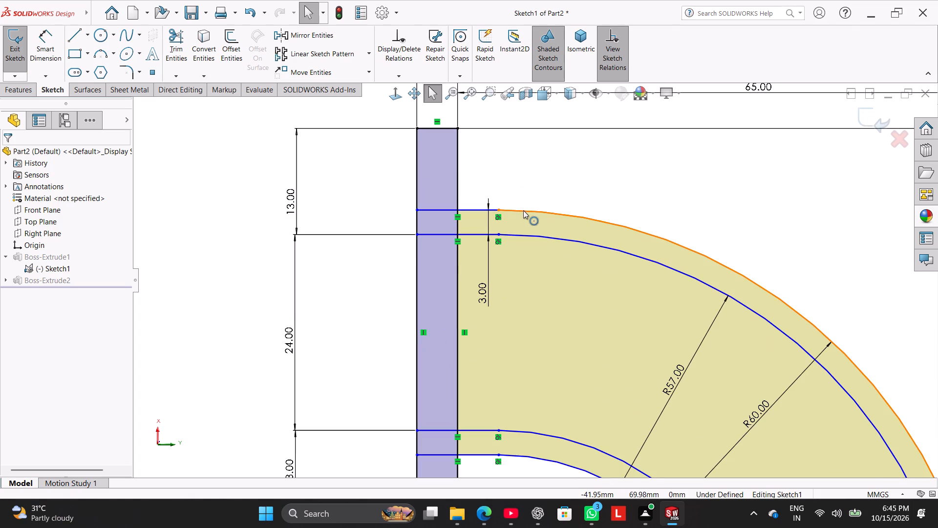
{"action": "scroll", "coordinate": [331, 258], "scroll_direction": "up", "scroll_amount": 2}
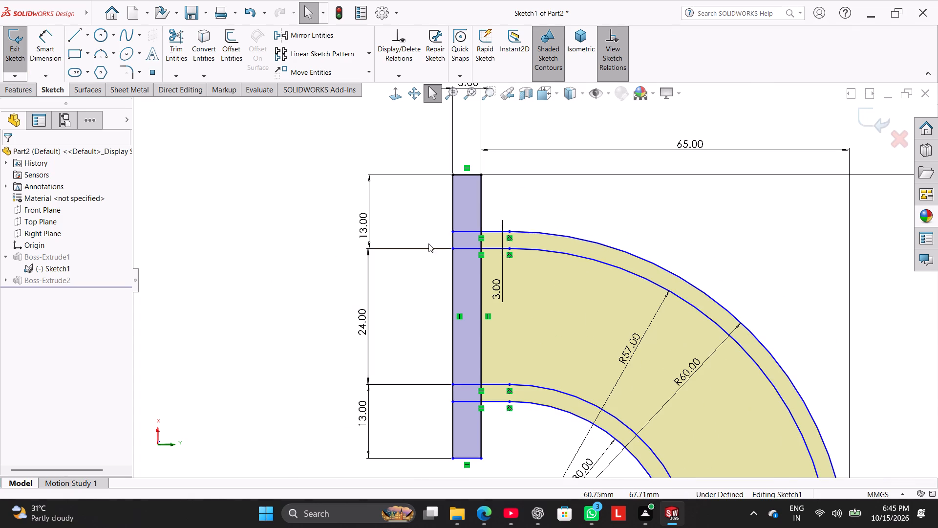
{"action": "left_click", "coordinate": [454, 231]}
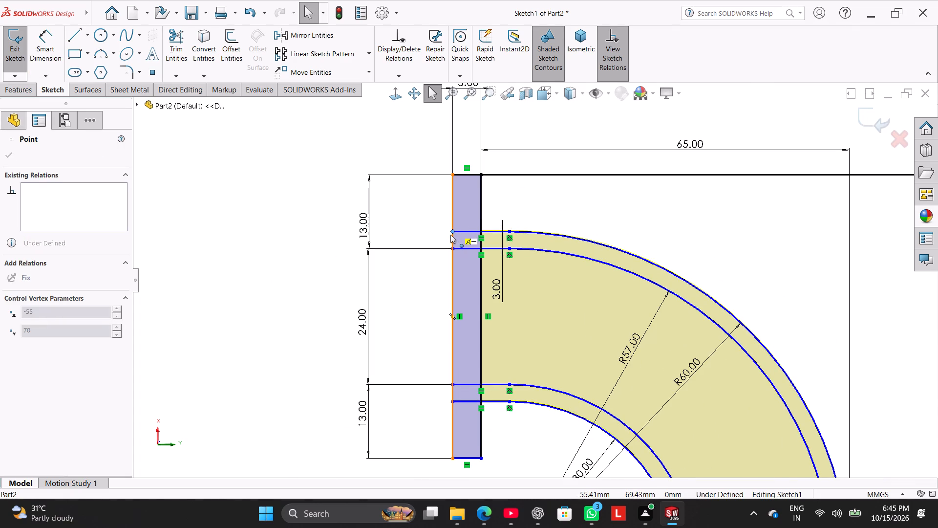
{"action": "left_click", "coordinate": [426, 264]}
{"action": "left_click", "coordinate": [454, 249]}
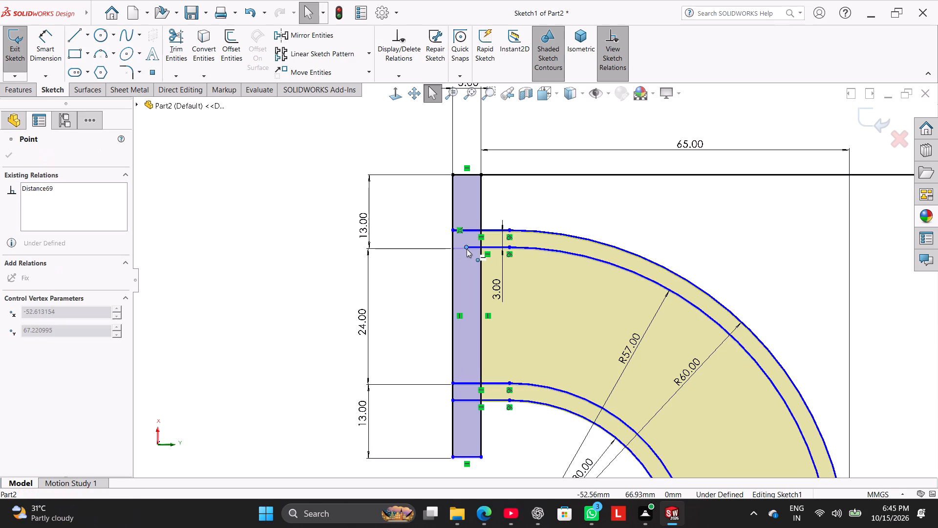
{"action": "left_click", "coordinate": [425, 278]}
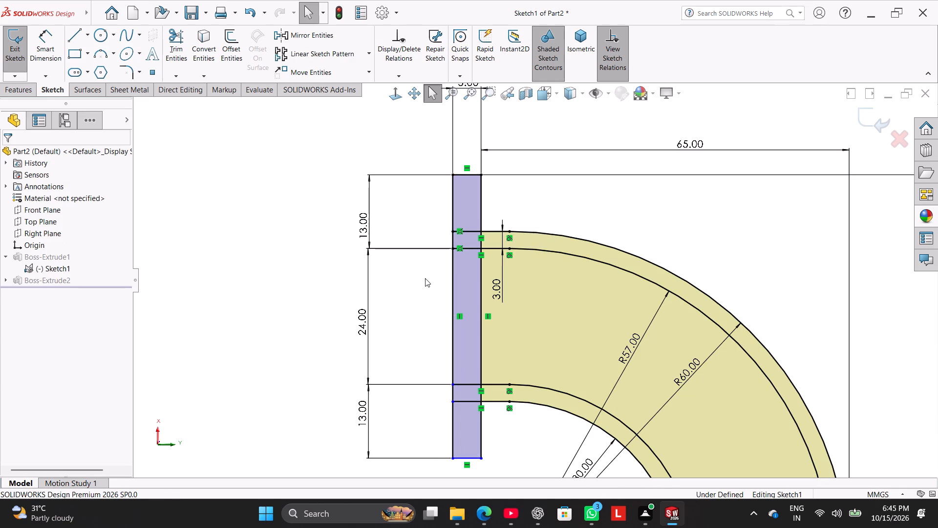
{"action": "left_click_drag", "start_coordinate": [450, 386], "coordinate": [454, 391]}
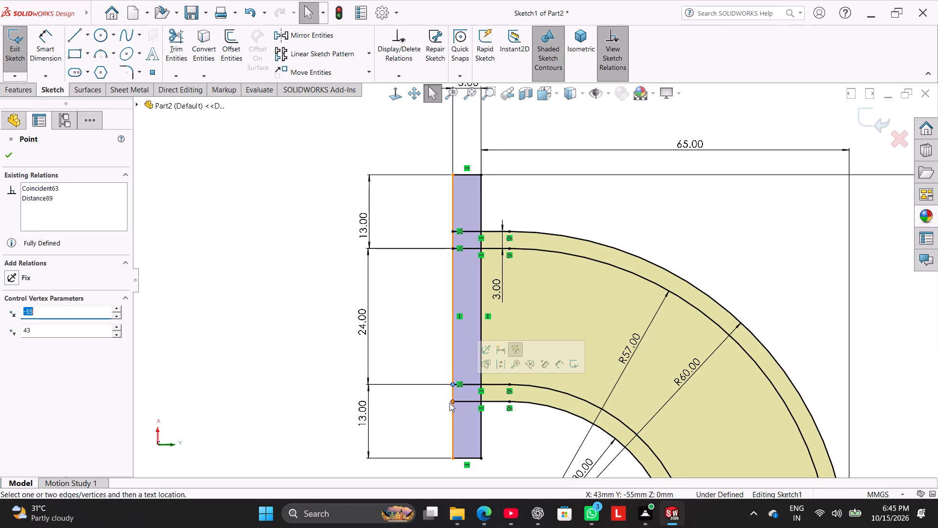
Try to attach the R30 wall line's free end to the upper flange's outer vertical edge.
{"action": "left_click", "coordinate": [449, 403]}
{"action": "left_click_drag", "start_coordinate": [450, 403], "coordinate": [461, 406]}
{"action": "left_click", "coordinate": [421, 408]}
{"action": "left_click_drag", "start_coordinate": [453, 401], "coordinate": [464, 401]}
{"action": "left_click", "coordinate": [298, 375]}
Pull the R30 wall line's free end inward, and bring it back coincident with the upper flange's outer vertical edge.
{"action": "scroll", "coordinate": [585, 418], "scroll_direction": "up", "scroll_amount": 3}
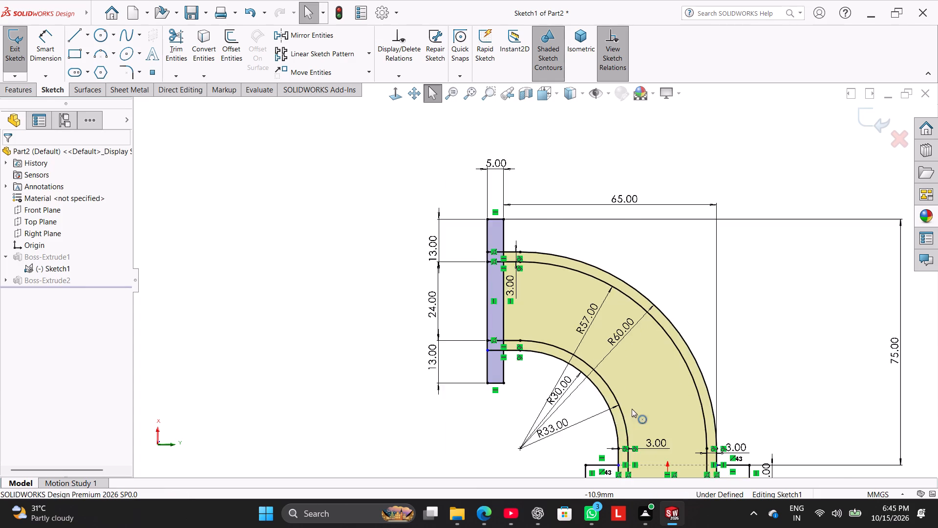
{"action": "scroll", "coordinate": [633, 408], "scroll_direction": "up", "scroll_amount": 2}
{"action": "scroll", "coordinate": [634, 408], "scroll_direction": "down", "scroll_amount": 2}
{"action": "scroll", "coordinate": [518, 325], "scroll_direction": "down", "scroll_amount": 3}
{"action": "scroll", "coordinate": [384, 223], "scroll_direction": "down", "scroll_amount": 2}
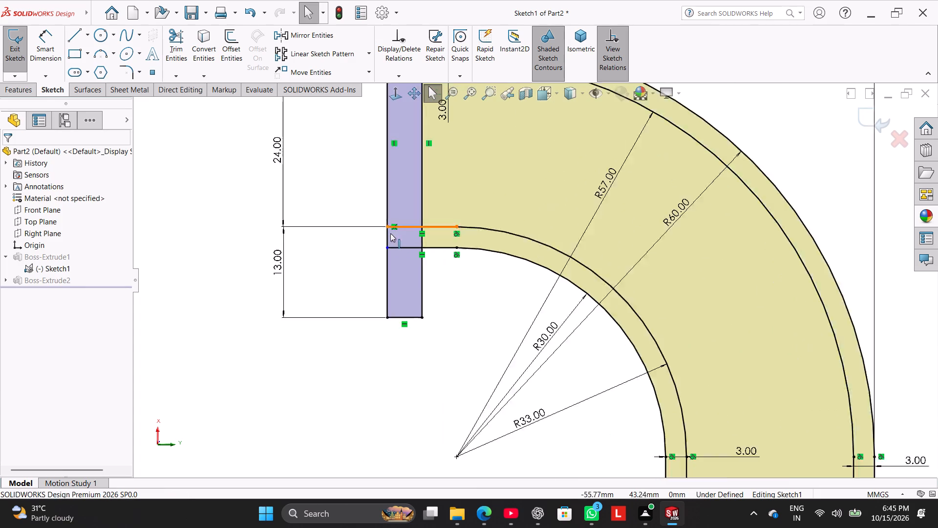
{"action": "scroll", "coordinate": [390, 233], "scroll_direction": "down", "scroll_amount": 1}
{"action": "left_click_drag", "start_coordinate": [401, 262], "coordinate": [434, 261]}
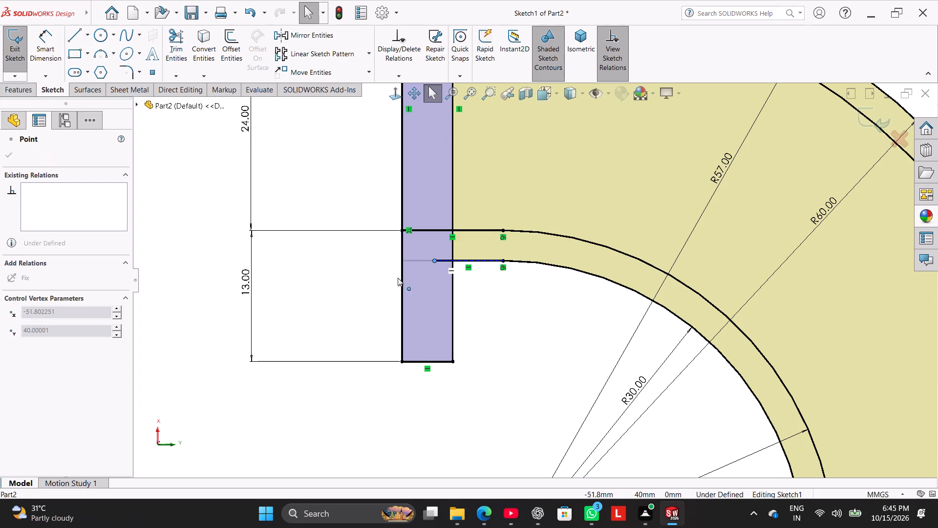
{"action": "left_click", "coordinate": [365, 277]}
{"action": "left_click_drag", "start_coordinate": [432, 261], "coordinate": [401, 264]}
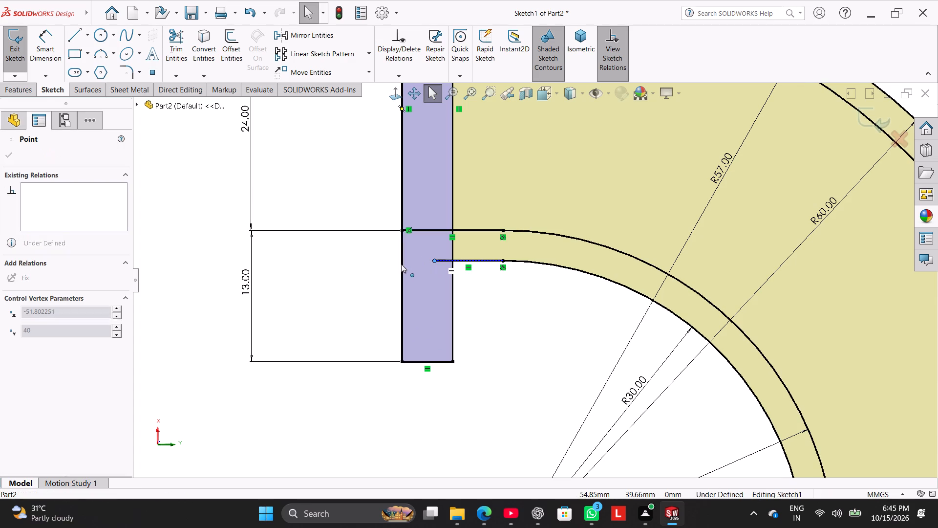
{"action": "left_click_drag", "start_coordinate": [401, 264], "coordinate": [399, 265]}
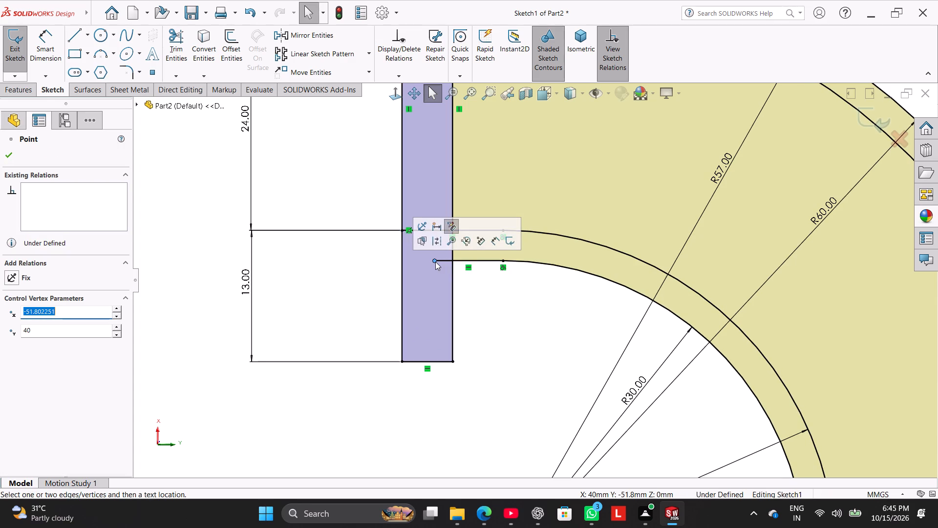
{"action": "left_click_drag", "start_coordinate": [435, 262], "coordinate": [402, 263]}
{"action": "left_click", "coordinate": [353, 285]}
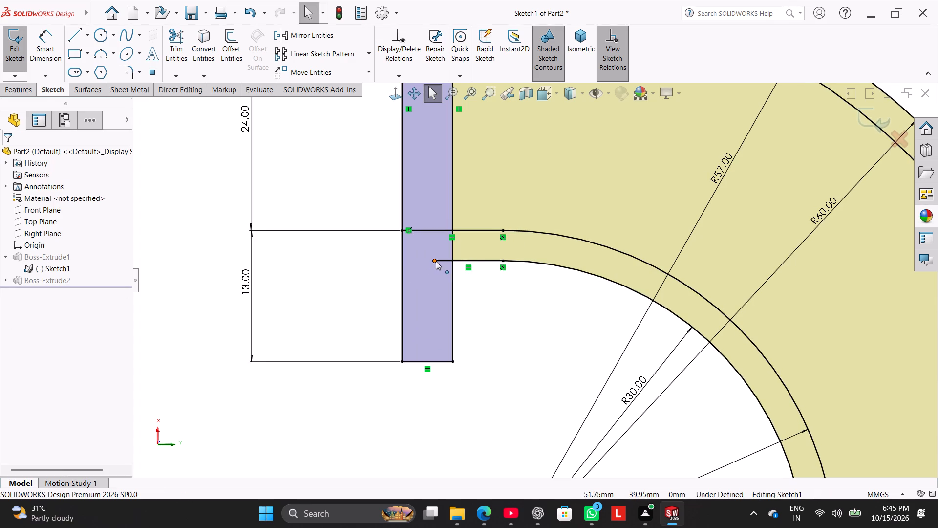
{"action": "left_click_drag", "start_coordinate": [436, 261], "coordinate": [400, 261]}
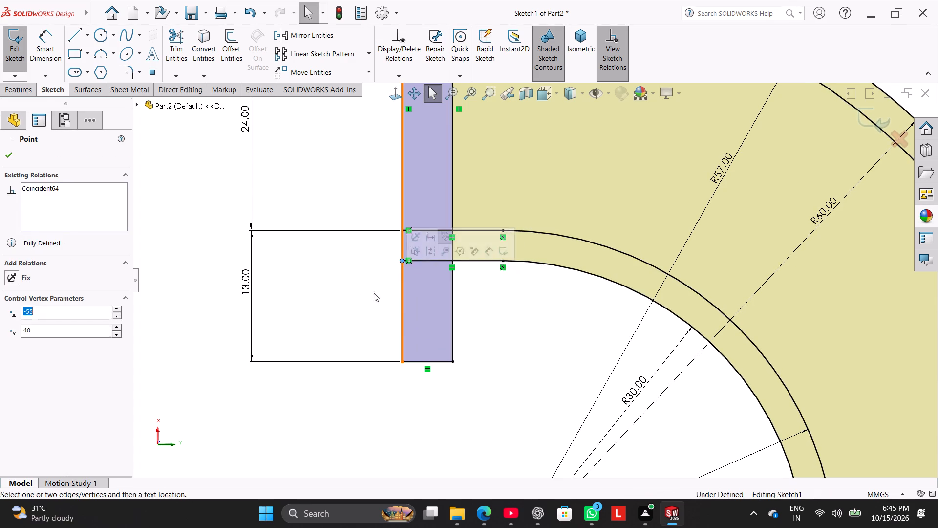
{"action": "left_click", "coordinate": [371, 296]}
At the lower duct end, shorten the outer-side flange's upper edge by moving its inner endpoint away from the R60 wall line.
{"action": "scroll", "coordinate": [565, 294], "scroll_direction": "up", "scroll_amount": 5}
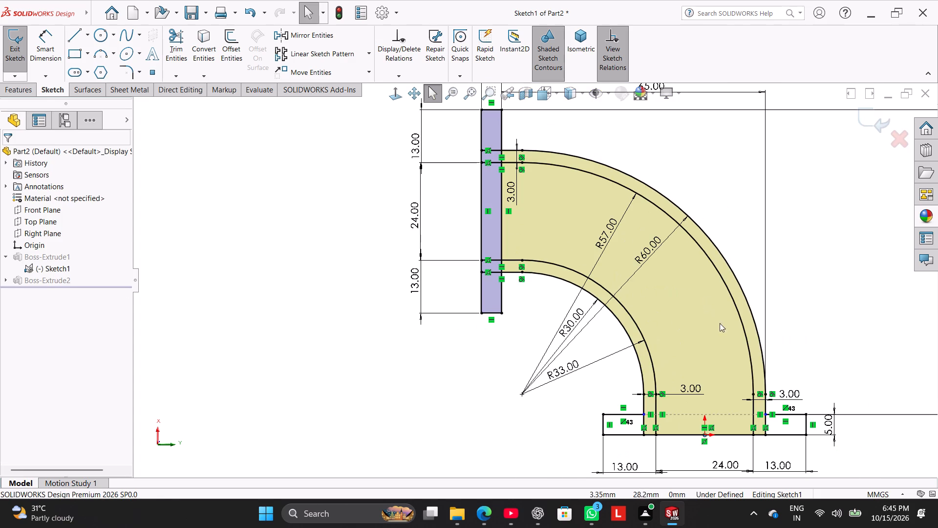
{"action": "scroll", "coordinate": [725, 331], "scroll_direction": "up", "scroll_amount": 2}
{"action": "scroll", "coordinate": [724, 349], "scroll_direction": "down", "scroll_amount": 2}
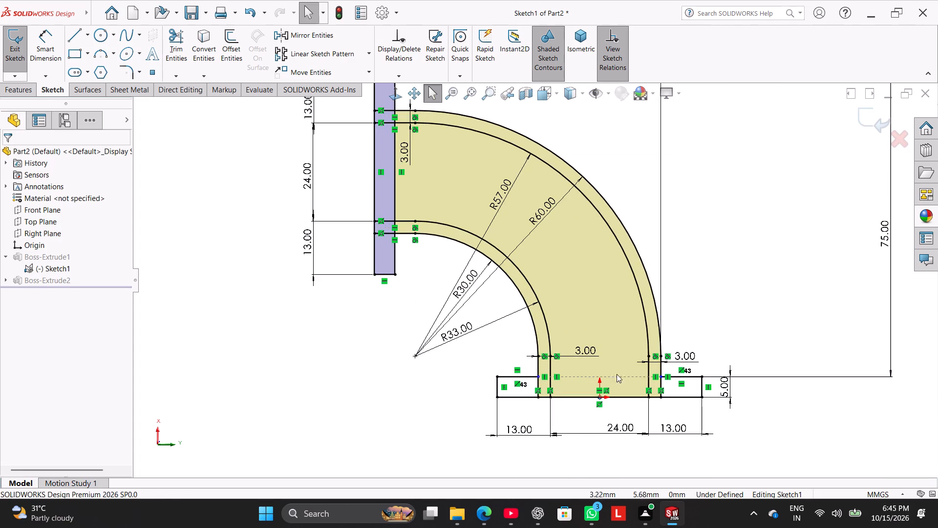
{"action": "scroll", "coordinate": [622, 377], "scroll_direction": "down", "scroll_amount": 2}
{"action": "scroll", "coordinate": [661, 372], "scroll_direction": "down", "scroll_amount": 2}
{"action": "left_click_drag", "start_coordinate": [655, 352], "coordinate": [672, 351]}
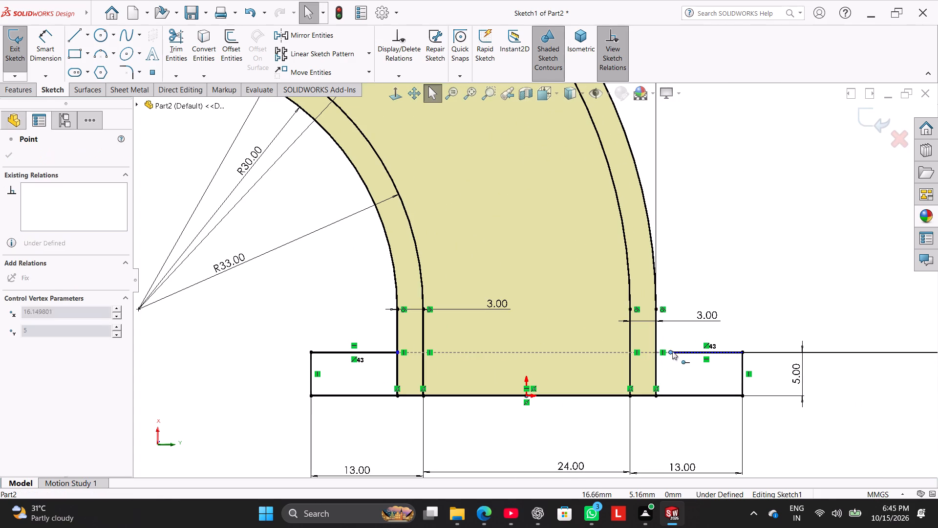
{"action": "left_click_drag", "start_coordinate": [672, 351], "coordinate": [686, 353]}
{"action": "left_click", "coordinate": [257, 392]}
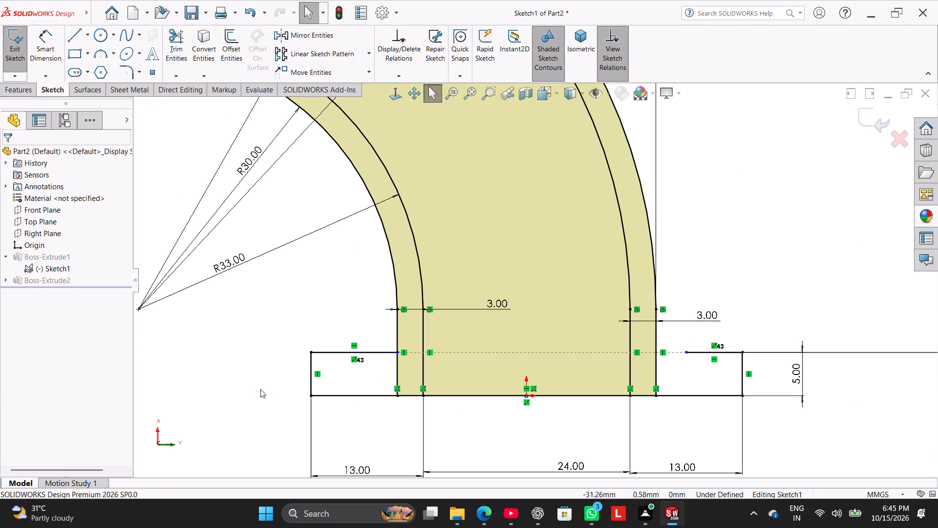
Delete the lower flange's inner-side upper edge, extend the outer-side one across to the opposite vertical edge, and exit the sketch.
{"action": "right_click", "coordinate": [380, 352]}
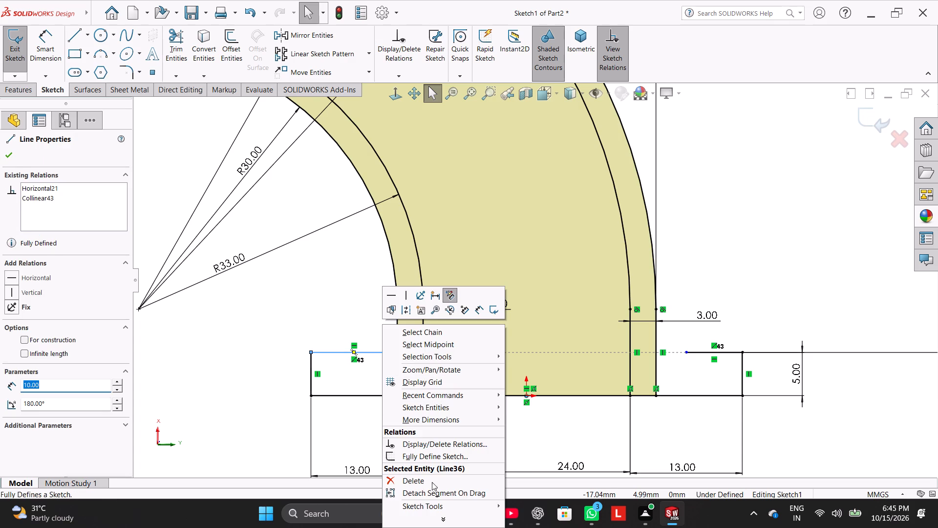
{"action": "left_click", "coordinate": [432, 482]}
{"action": "left_click_drag", "start_coordinate": [688, 353], "coordinate": [544, 358]}
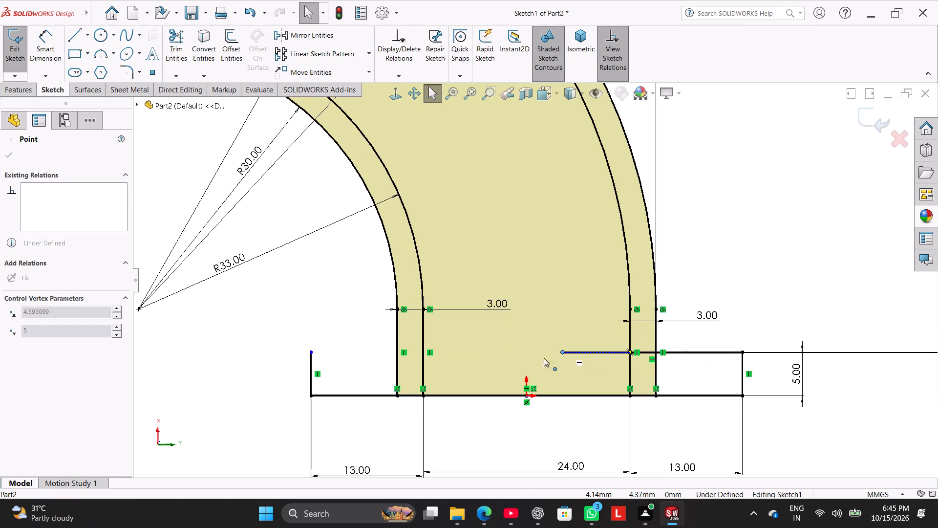
{"action": "left_click_drag", "start_coordinate": [544, 358], "coordinate": [312, 360]}
{"action": "left_click", "coordinate": [263, 381]}
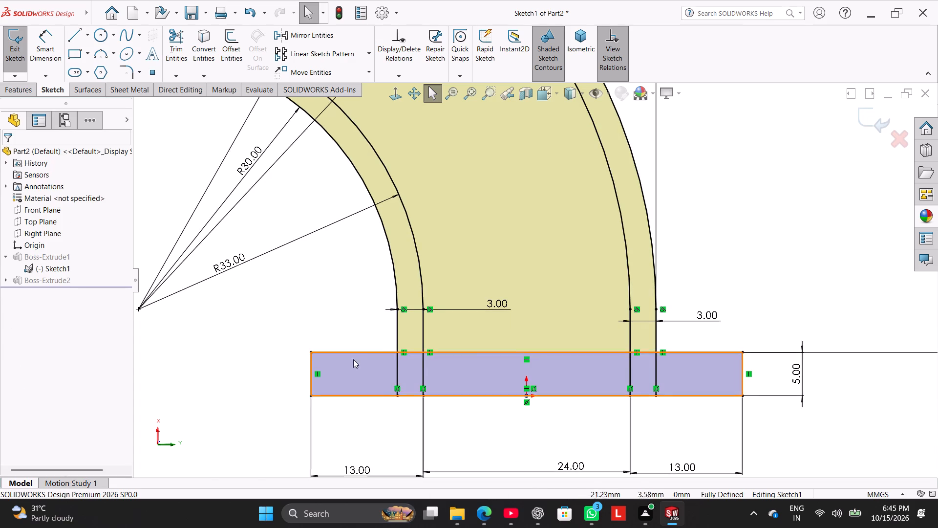
{"action": "scroll", "coordinate": [412, 325], "scroll_direction": "up", "scroll_amount": 5}
{"action": "scroll", "coordinate": [426, 202], "scroll_direction": "up", "scroll_amount": 1}
{"action": "scroll", "coordinate": [455, 163], "scroll_direction": "up", "scroll_amount": 1}
{"action": "scroll", "coordinate": [455, 163], "scroll_direction": "down", "scroll_amount": 1}
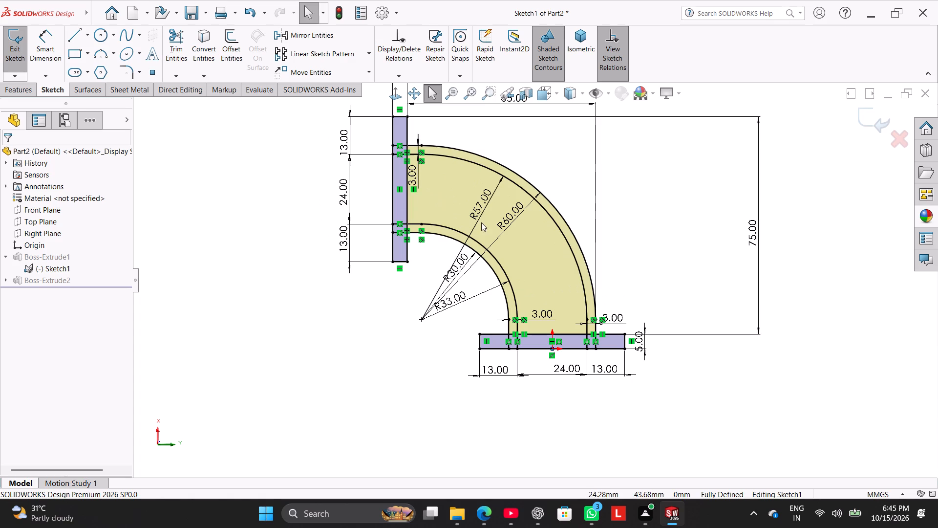
{"action": "scroll", "coordinate": [543, 346], "scroll_direction": "down", "scroll_amount": 4}
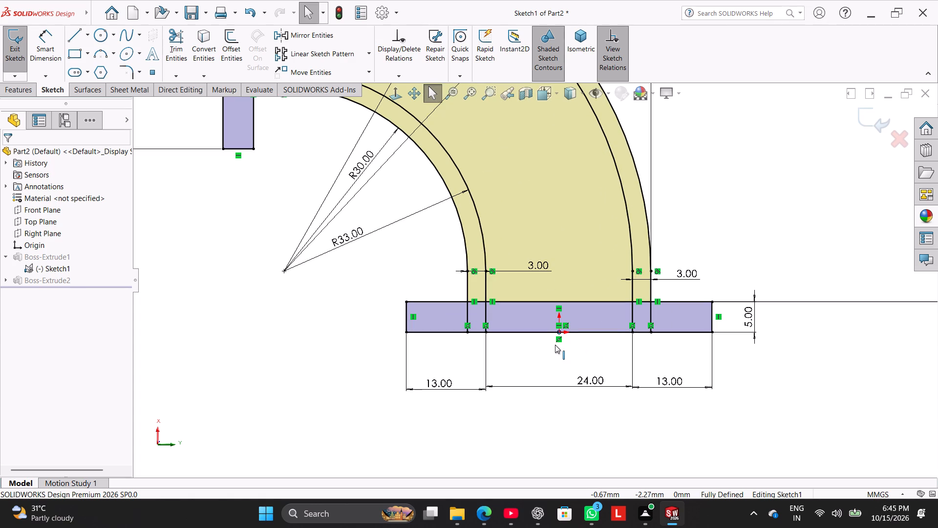
{"action": "scroll", "coordinate": [555, 345], "scroll_direction": "up", "scroll_amount": 3}
{"action": "left_click", "coordinate": [10, 30]}
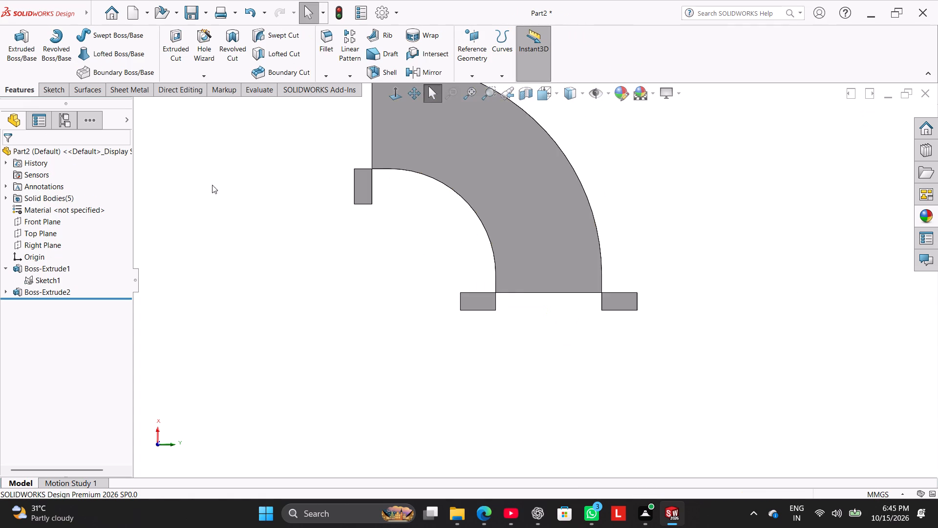
Edit the flange extrusion Boss-Extrude2 so its contours also include the middle regions of the upper and lower flanges.
{"action": "scroll", "coordinate": [287, 209], "scroll_direction": "up", "scroll_amount": 3}
{"action": "middle_click_drag", "start_coordinate": [305, 218], "coordinate": [273, 258]}
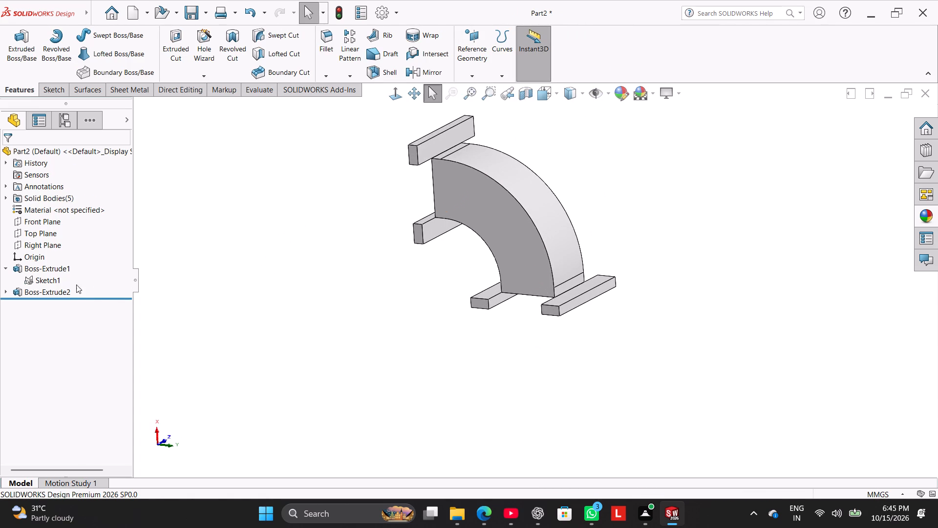
{"action": "right_click", "coordinate": [57, 289]}
{"action": "left_click", "coordinate": [69, 259]}
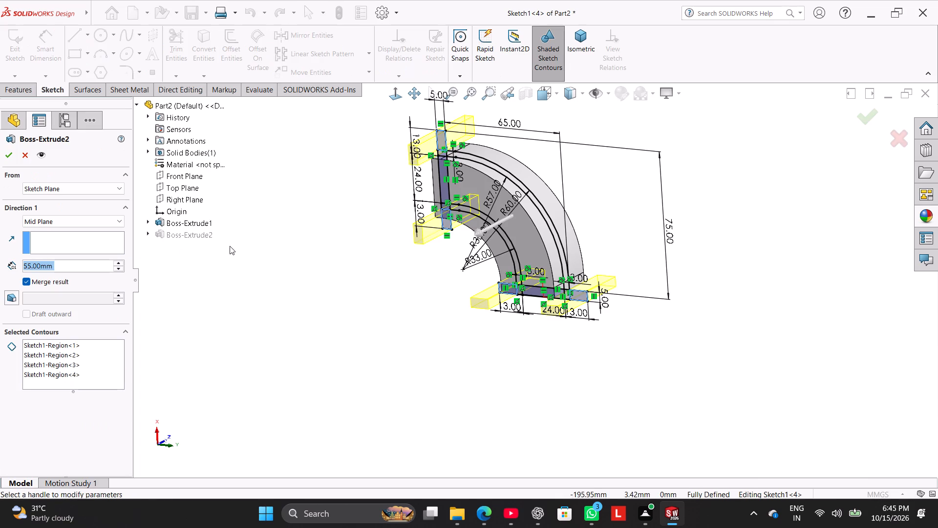
{"action": "middle_click_drag", "start_coordinate": [343, 228], "coordinate": [363, 214]}
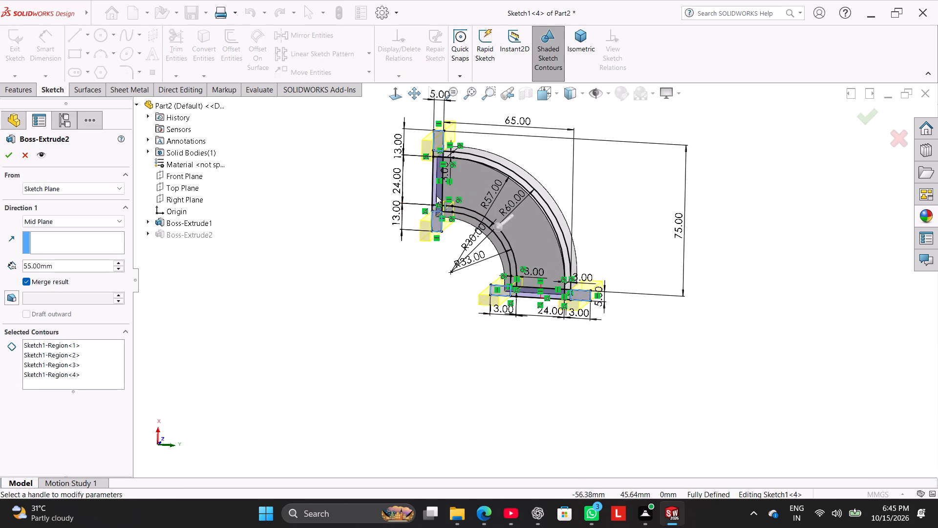
{"action": "left_click", "coordinate": [439, 192]}
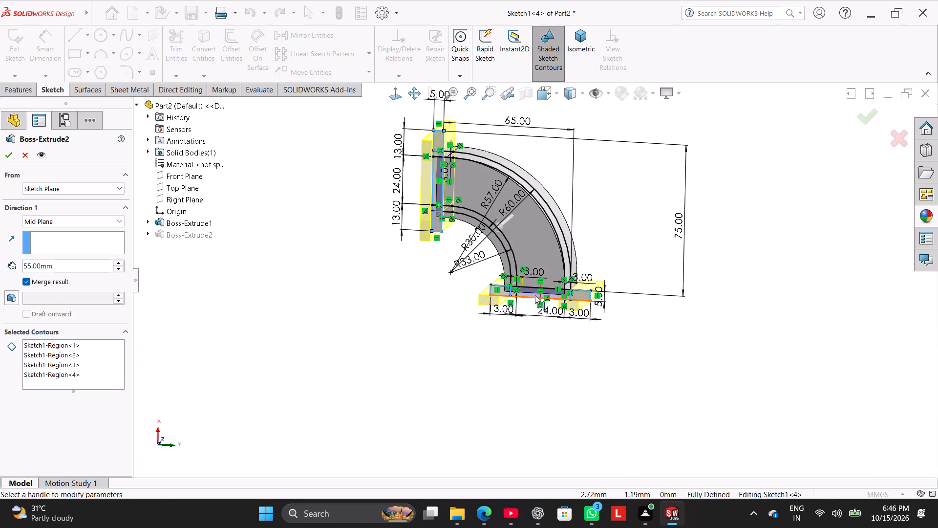
{"action": "left_click", "coordinate": [535, 295]}
{"action": "scroll", "coordinate": [496, 308], "scroll_direction": "down", "scroll_amount": 4}
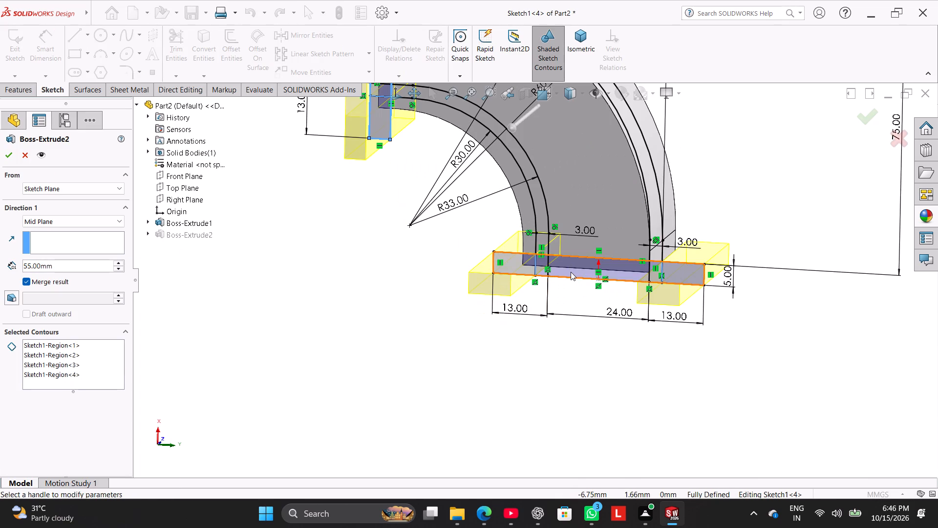
{"action": "left_click", "coordinate": [571, 272]}
{"action": "left_click", "coordinate": [7, 145]}
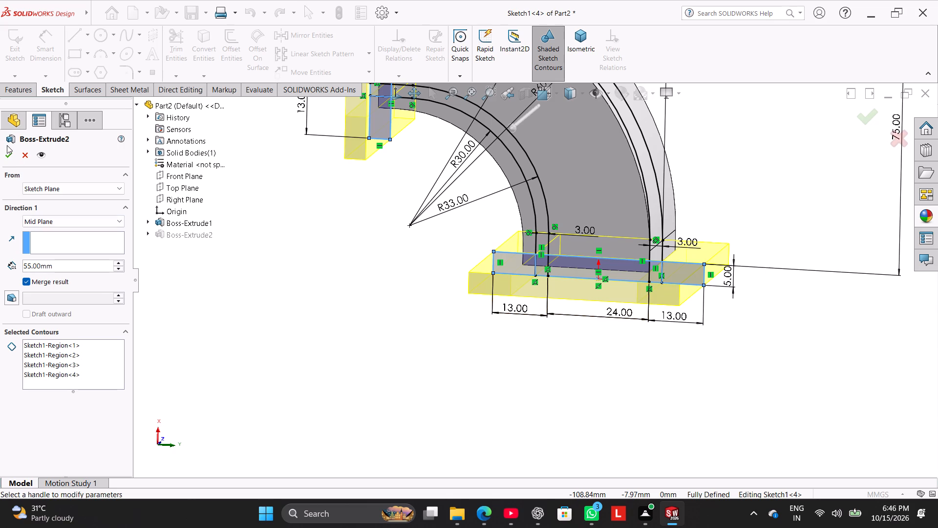
{"action": "left_click", "coordinate": [7, 152]}
{"action": "left_click", "coordinate": [9, 267]}
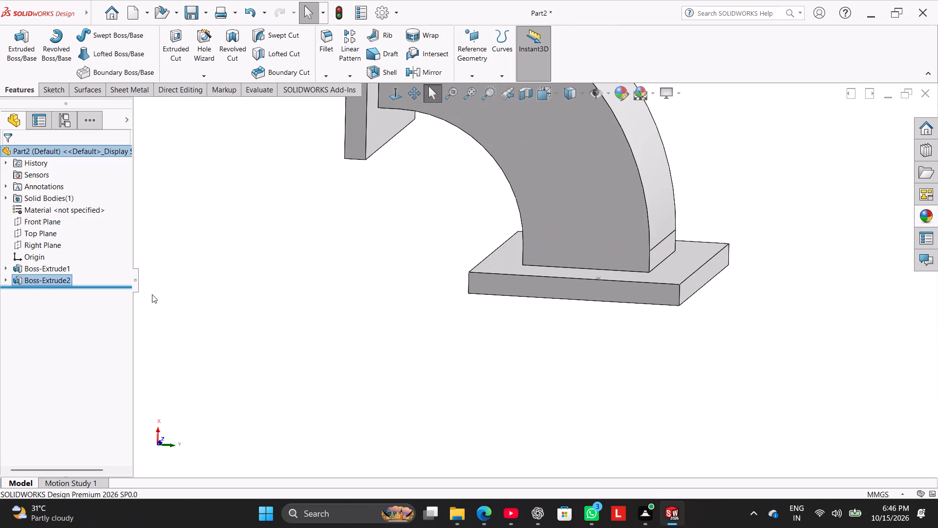
Inspect the elbow body and both end flanges in isometric view and from several angles.
{"action": "scroll", "coordinate": [288, 299], "scroll_direction": "up", "scroll_amount": 3}
{"action": "right_click_drag", "start_coordinate": [275, 325], "coordinate": [369, 243]}
{"action": "right_click_drag", "start_coordinate": [258, 317], "coordinate": [379, 200]}
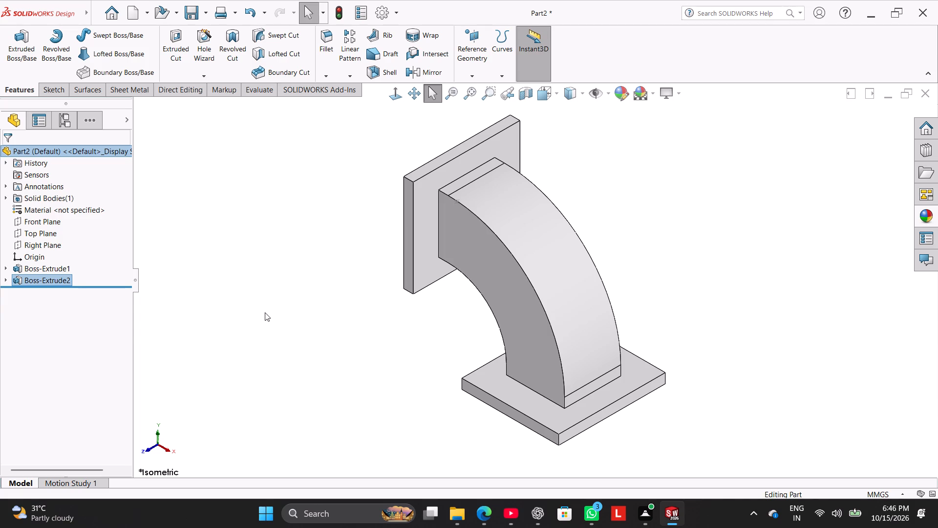
{"action": "middle_click_drag", "start_coordinate": [265, 312], "coordinate": [278, 235]}
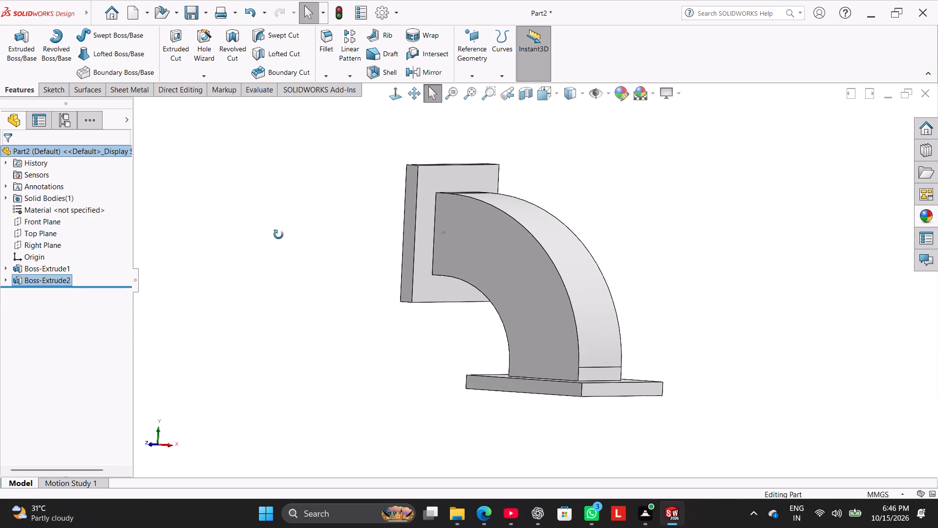
{"action": "middle_click_drag", "start_coordinate": [278, 235], "coordinate": [243, 271]}
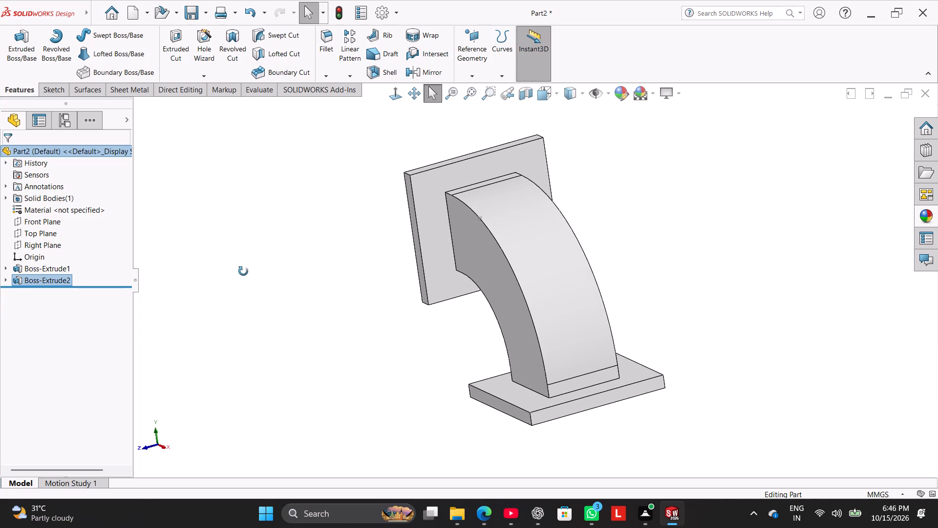
{"action": "middle_click_drag", "start_coordinate": [243, 271], "coordinate": [270, 279]}
Open the definition of the elbow extrusion Boss-Extrude1, examine its contours against the flanges, and leave it without changes.
{"action": "right_click", "coordinate": [64, 267]}
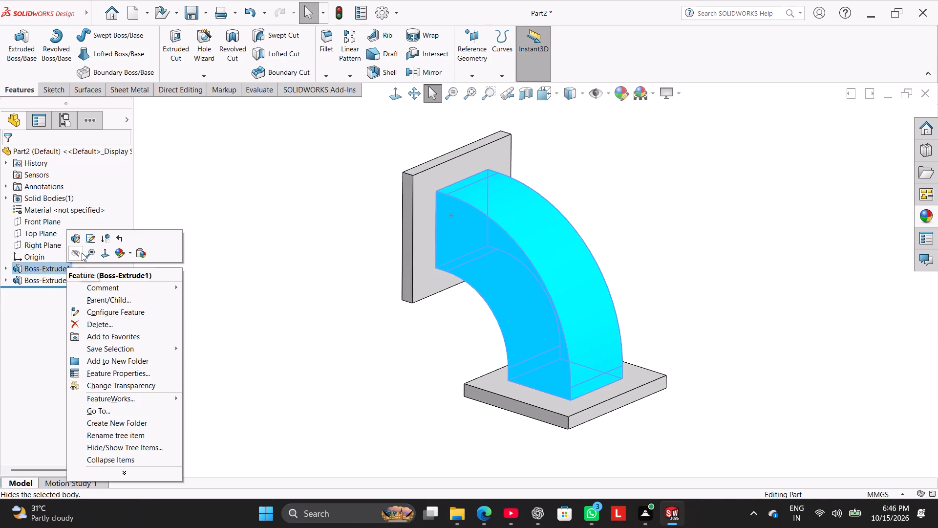
{"action": "left_click", "coordinate": [77, 239]}
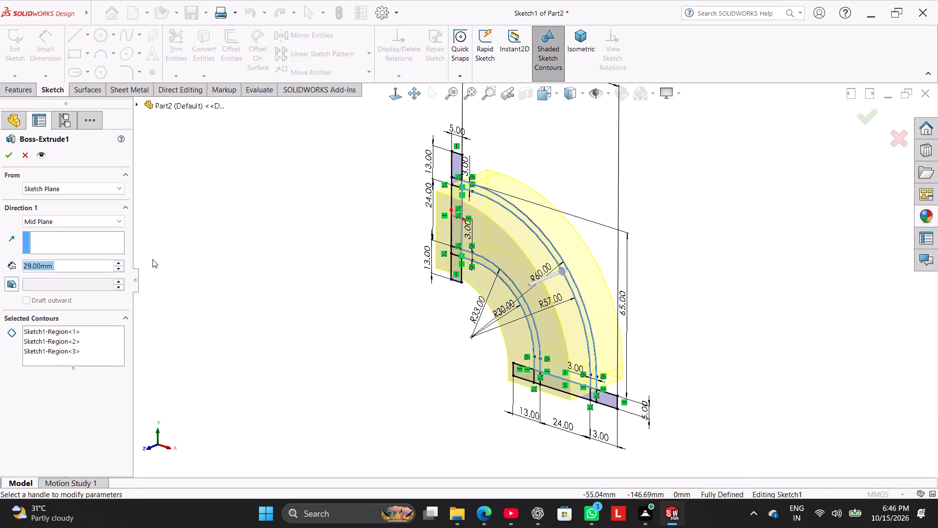
{"action": "middle_click_drag", "start_coordinate": [305, 236], "coordinate": [330, 210]}
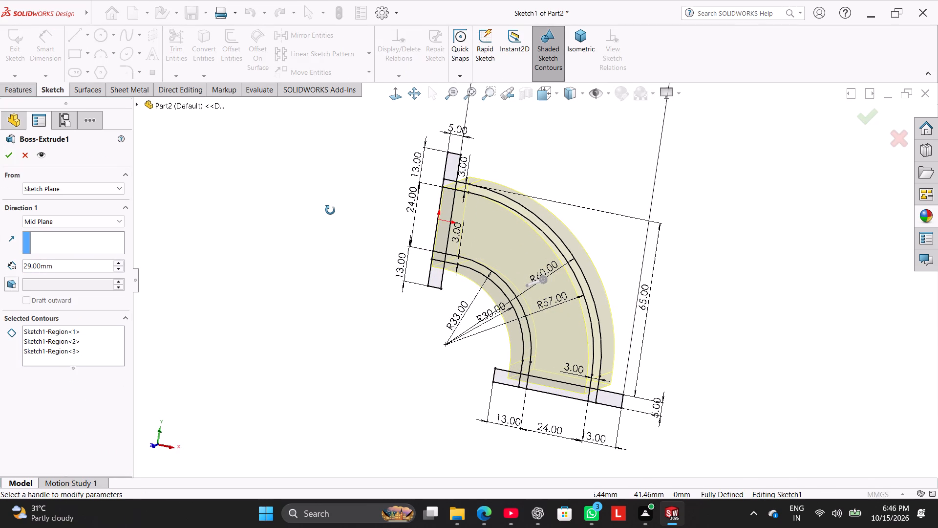
{"action": "middle_click_drag", "start_coordinate": [330, 210], "coordinate": [336, 184]}
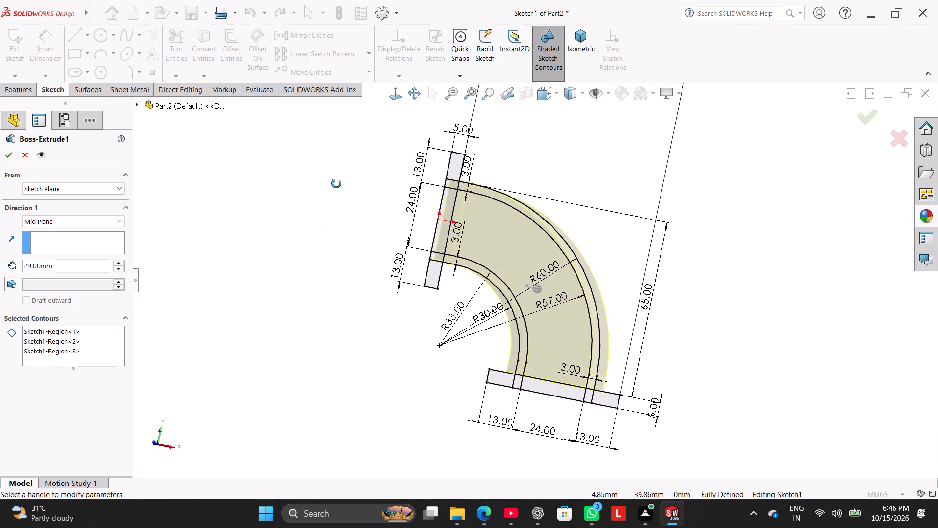
{"action": "middle_click_drag", "start_coordinate": [336, 184], "coordinate": [331, 204]}
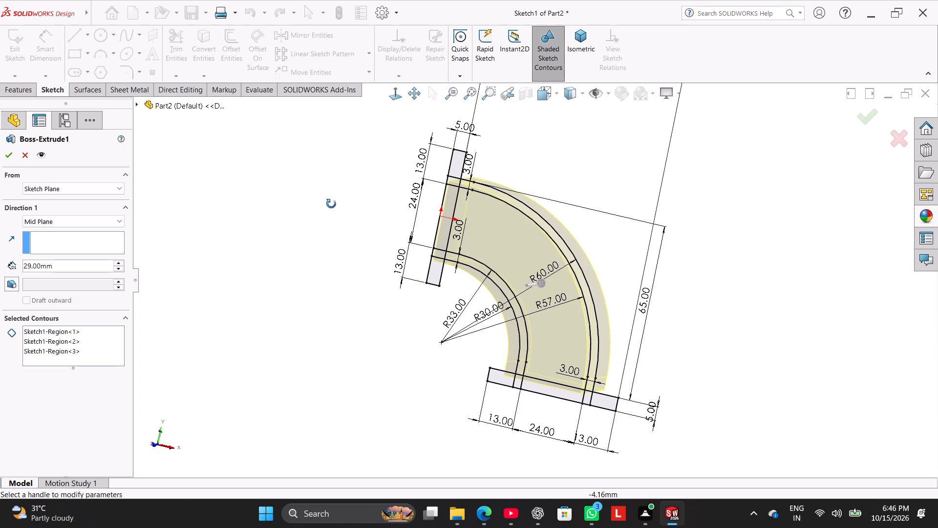
{"action": "middle_click_drag", "start_coordinate": [331, 204], "coordinate": [345, 198]}
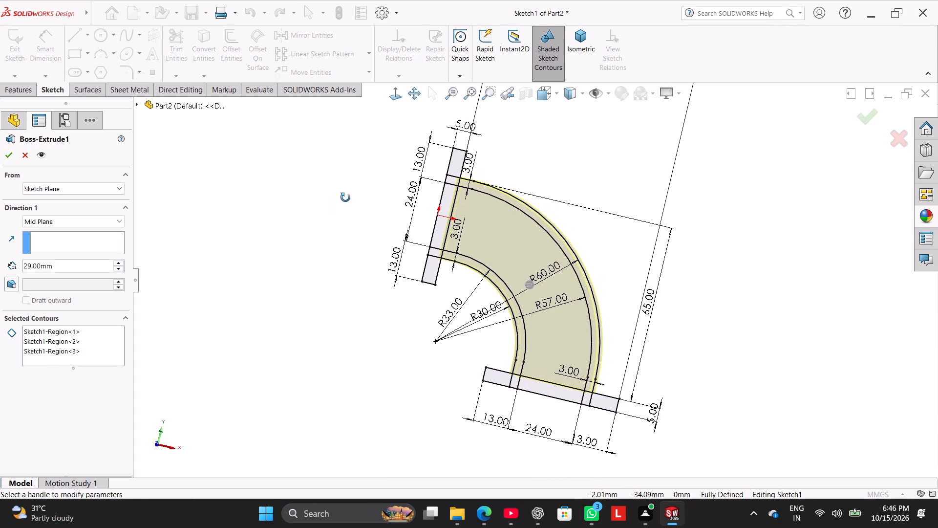
{"action": "middle_click_drag", "start_coordinate": [345, 198], "coordinate": [340, 218]}
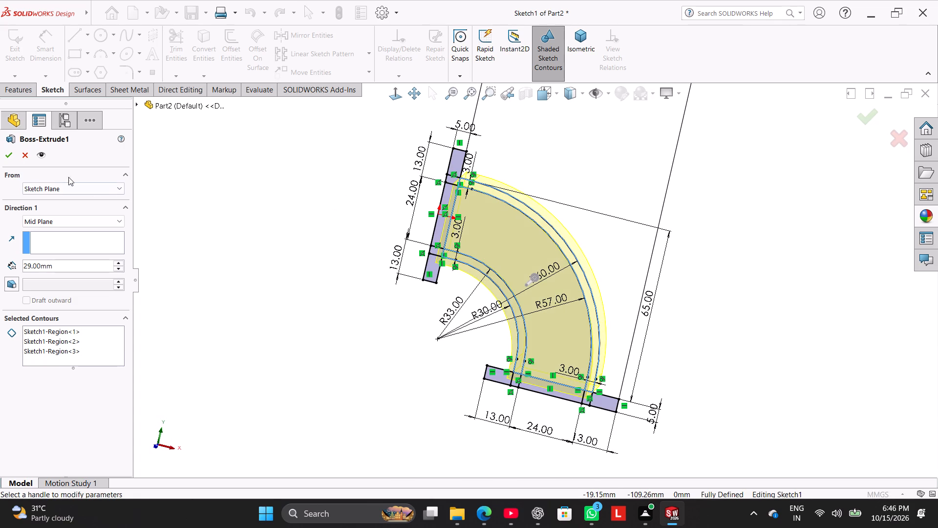
{"action": "left_click", "coordinate": [27, 154]}
In Sketch1, trim the R60, R57, R33 and R30 wall line segments lying inside the upper flange back to its inner vertical edge.
{"action": "right_click", "coordinate": [50, 277]}
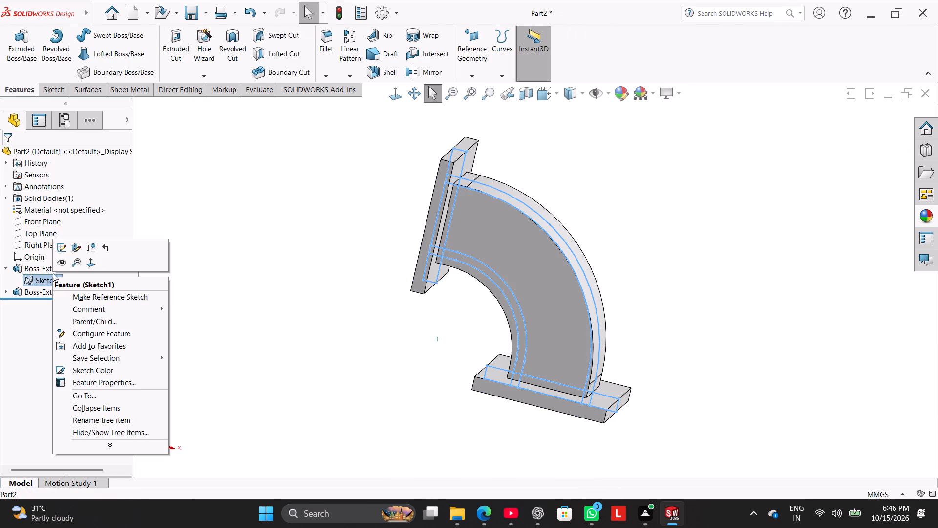
{"action": "left_click", "coordinate": [59, 246]}
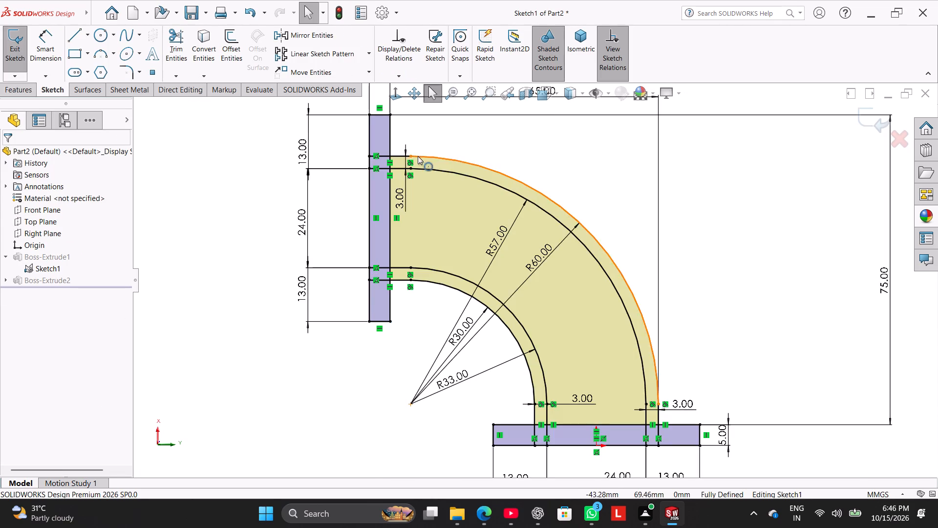
{"action": "scroll", "coordinate": [418, 155], "scroll_direction": "down", "scroll_amount": 4}
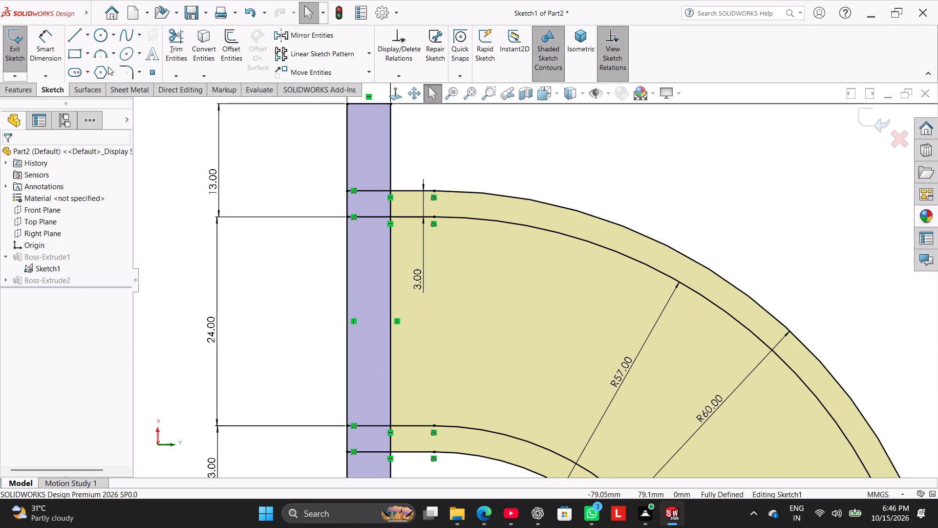
{"action": "left_click", "coordinate": [181, 45]}
{"action": "left_click_drag", "start_coordinate": [362, 150], "coordinate": [369, 239]}
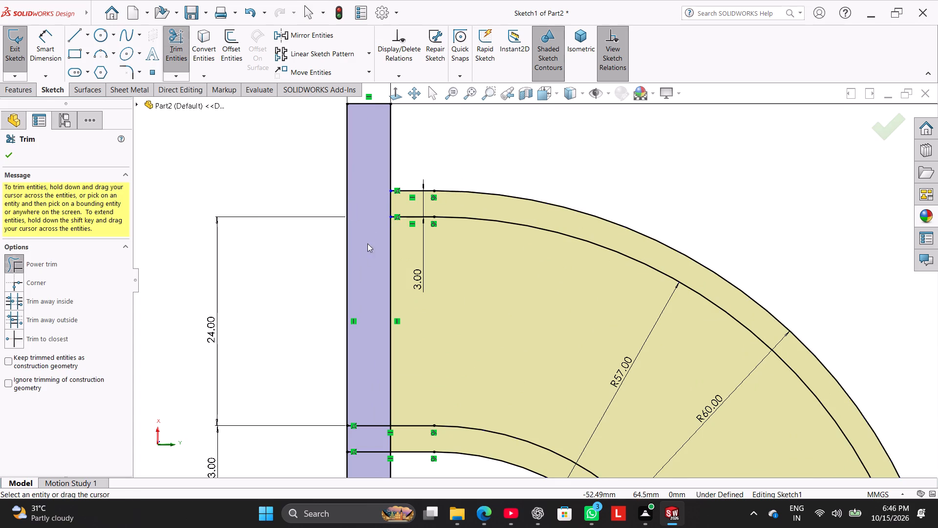
{"action": "scroll", "coordinate": [372, 264], "scroll_direction": "up", "scroll_amount": 2}
{"action": "left_click_drag", "start_coordinate": [418, 341], "coordinate": [420, 411]}
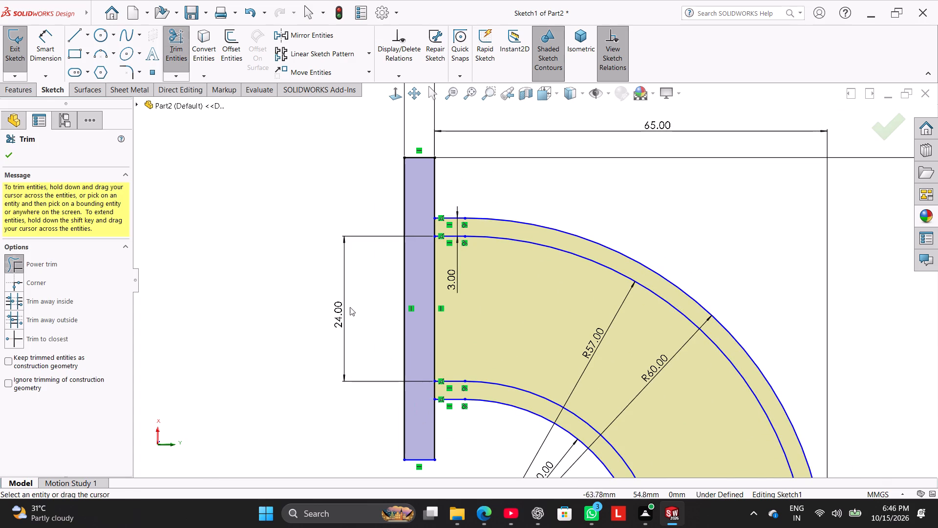
{"action": "scroll", "coordinate": [351, 324], "scroll_direction": "up", "scroll_amount": 3}
{"action": "scroll", "coordinate": [523, 272], "scroll_direction": "down", "scroll_amount": 3}
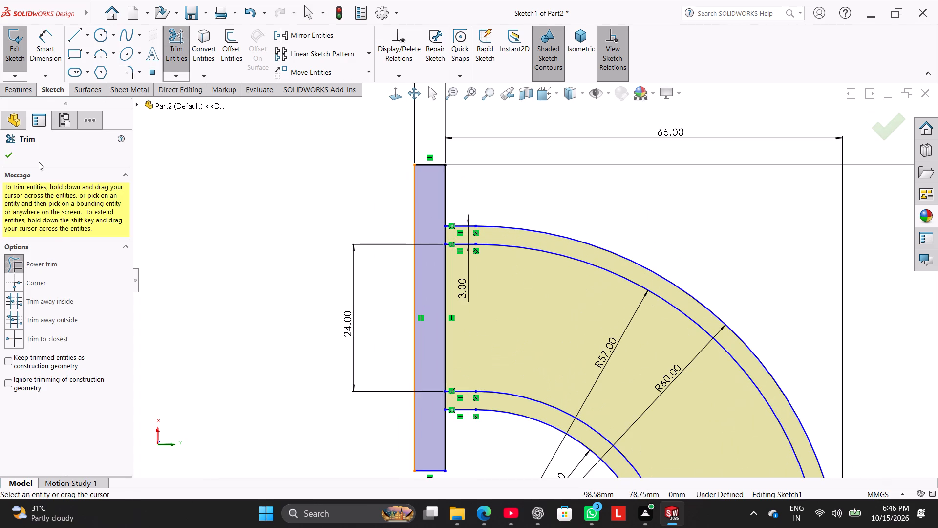
{"action": "left_click", "coordinate": [3, 155]}
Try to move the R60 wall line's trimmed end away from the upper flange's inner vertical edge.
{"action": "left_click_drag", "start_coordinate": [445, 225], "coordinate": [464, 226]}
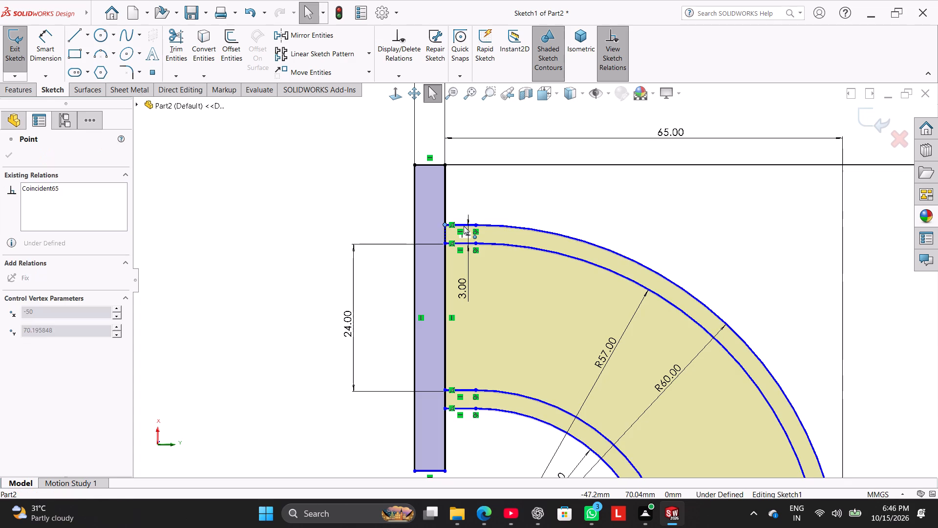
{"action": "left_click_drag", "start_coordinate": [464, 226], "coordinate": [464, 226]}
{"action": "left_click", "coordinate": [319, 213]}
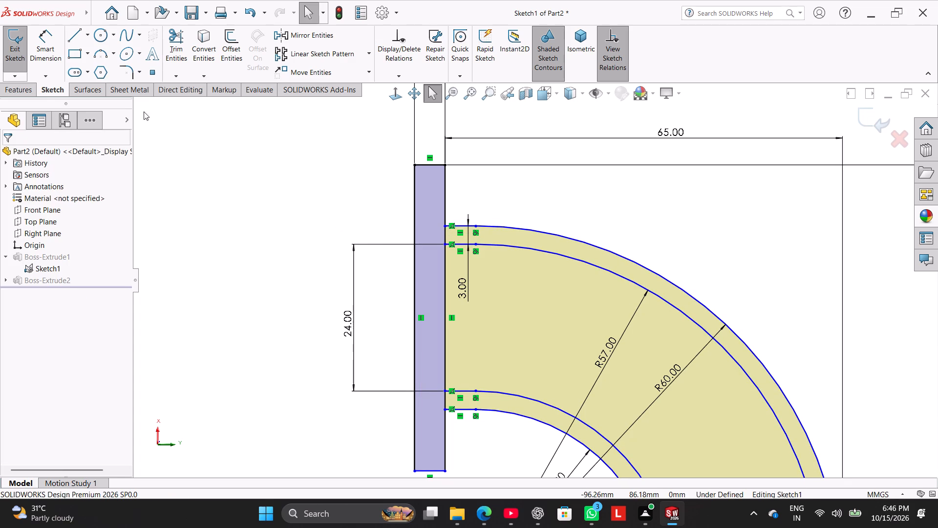
Dimension the distance from the upper flange's top edge to the R57 wall line as 13 mm.
{"action": "left_click", "coordinate": [50, 44]}
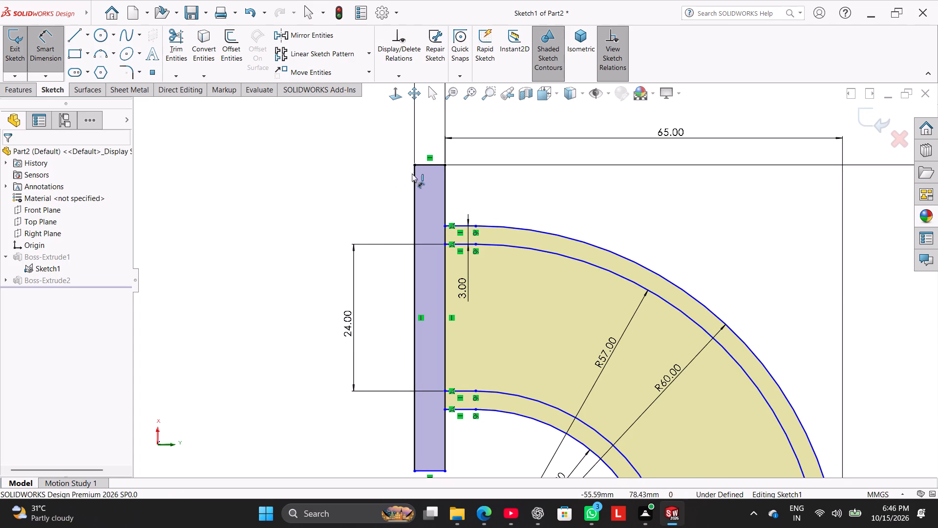
{"action": "left_click", "coordinate": [424, 167]}
{"action": "left_click", "coordinate": [462, 245]}
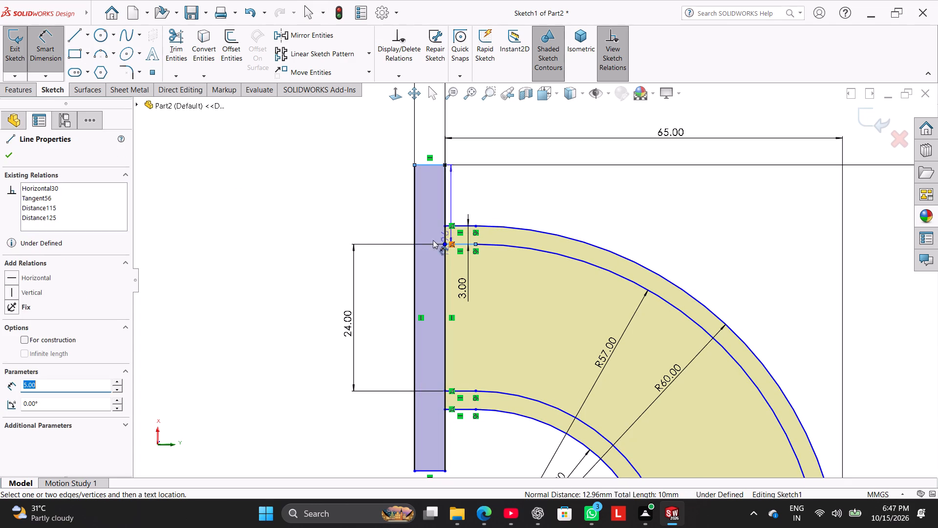
{"action": "left_click", "coordinate": [353, 229]}
{"action": "type", "text": "13"}
{"action": "key", "text": "Return"}
Dimension the distance from the upper flange's bottom edge to the R33 wall line as 13 mm, placed beside the 24 mm dimension.
{"action": "scroll", "coordinate": [431, 313], "scroll_direction": "up", "scroll_amount": 2}
{"action": "scroll", "coordinate": [449, 343], "scroll_direction": "down", "scroll_amount": 3}
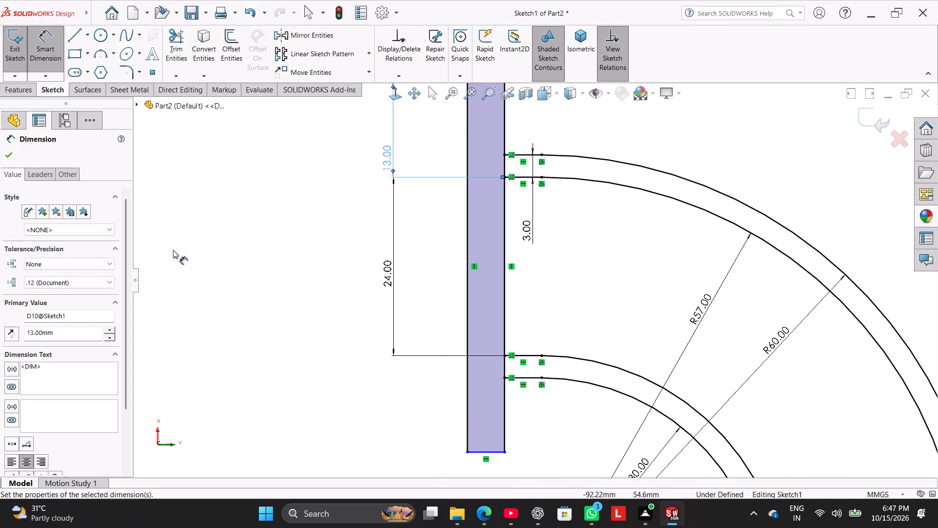
{"action": "left_click", "coordinate": [496, 455]}
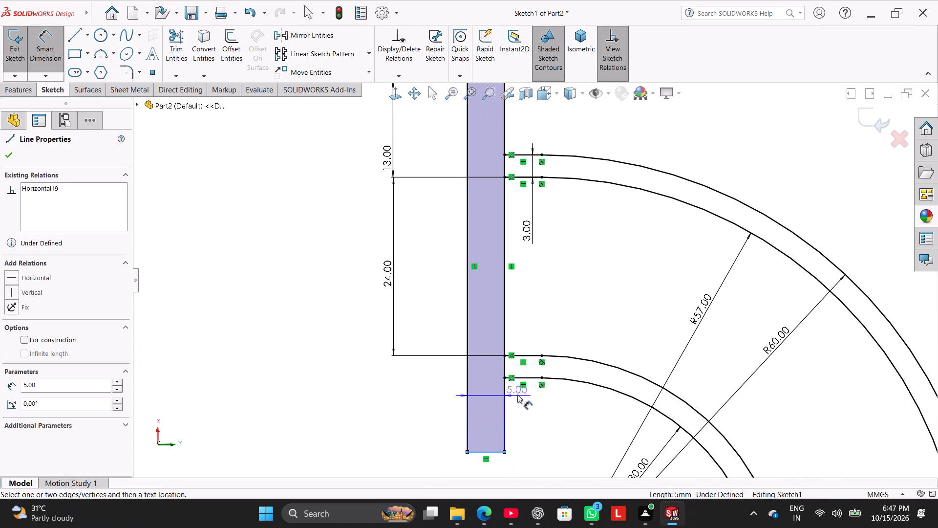
{"action": "left_click", "coordinate": [526, 359]}
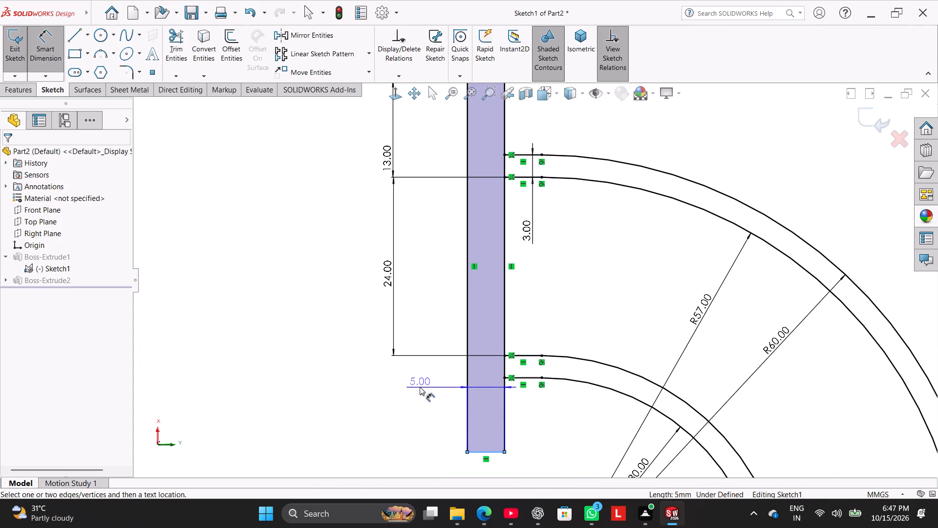
{"action": "left_click", "coordinate": [533, 354]}
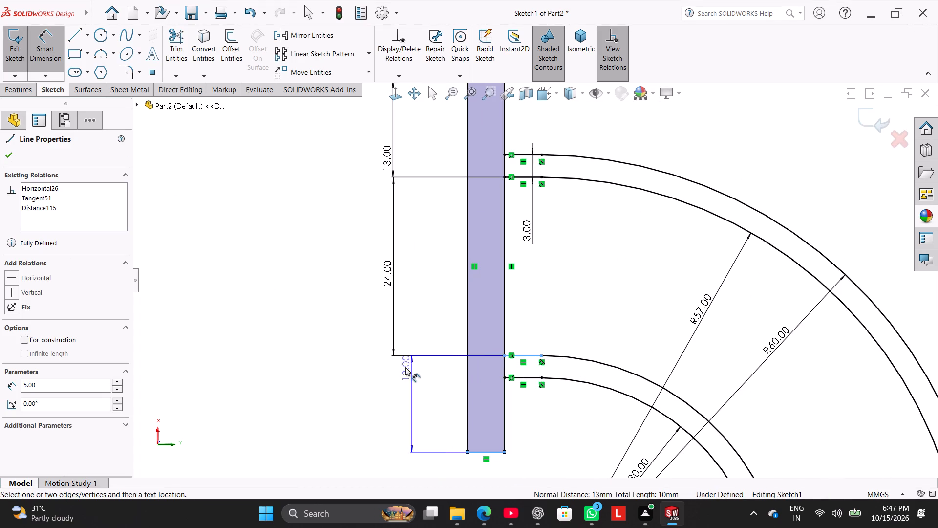
{"action": "left_click", "coordinate": [393, 364]}
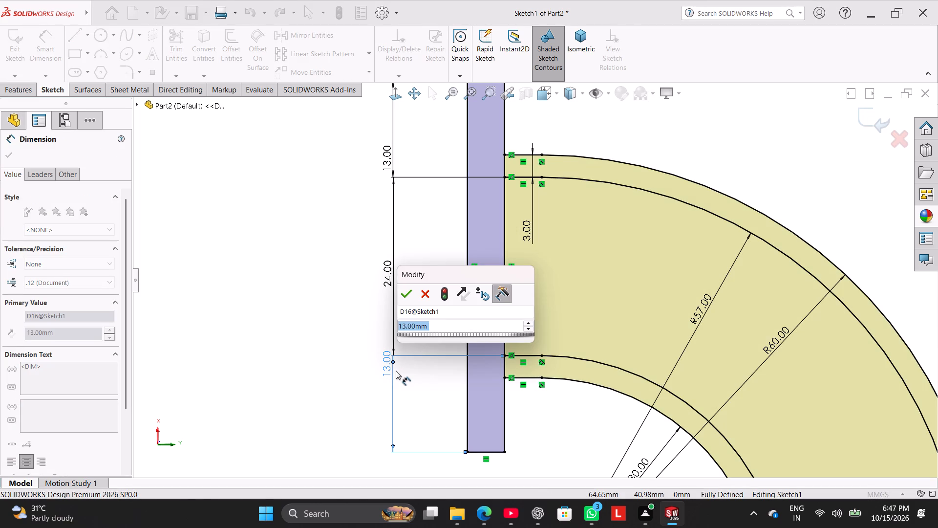
{"action": "left_click", "coordinate": [400, 294]}
{"action": "left_click_drag", "start_coordinate": [384, 369], "coordinate": [379, 371]}
{"action": "right_click", "coordinate": [296, 323]}
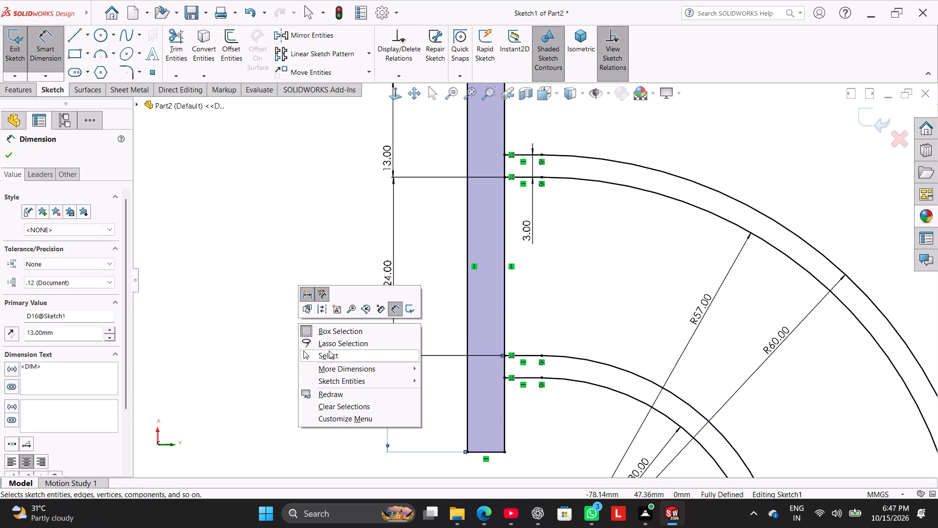
{"action": "left_click", "coordinate": [329, 351]}
Inspect the dimensioned sketch, exit it, and examine the rebuilt elbow and both flanges from several angles.
{"action": "scroll", "coordinate": [586, 319], "scroll_direction": "up", "scroll_amount": 5}
{"action": "scroll", "coordinate": [711, 439], "scroll_direction": "up", "scroll_amount": 1}
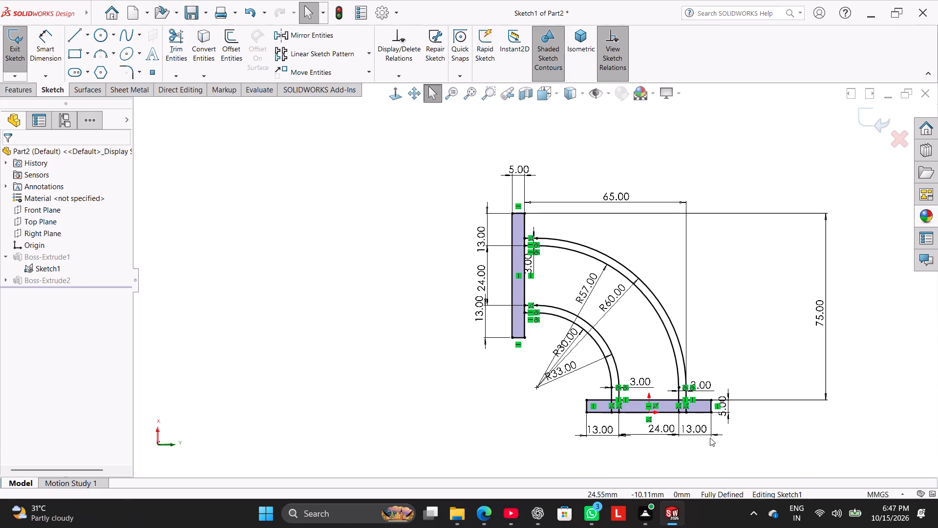
{"action": "scroll", "coordinate": [702, 439], "scroll_direction": "down", "scroll_amount": 2}
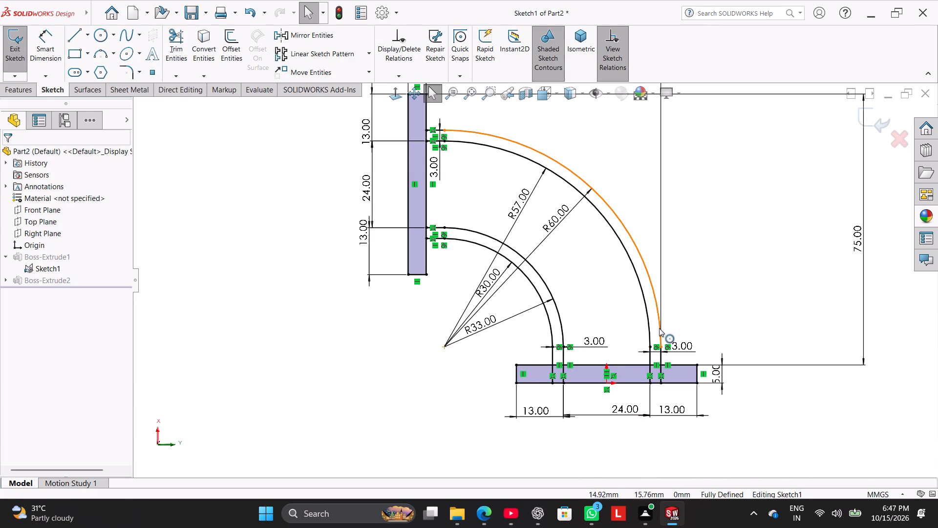
{"action": "scroll", "coordinate": [659, 329], "scroll_direction": "up", "scroll_amount": 2}
{"action": "scroll", "coordinate": [659, 329], "scroll_direction": "down", "scroll_amount": 2}
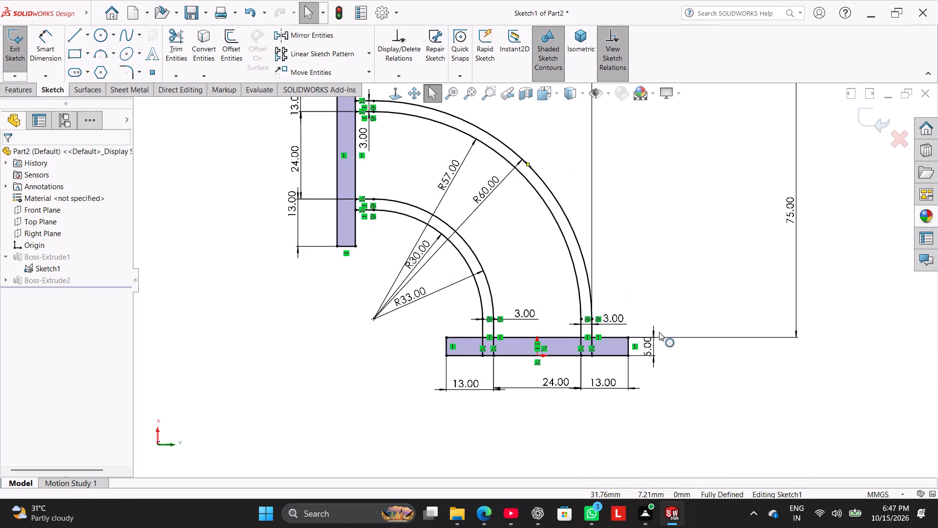
{"action": "scroll", "coordinate": [652, 332], "scroll_direction": "down", "scroll_amount": 1}
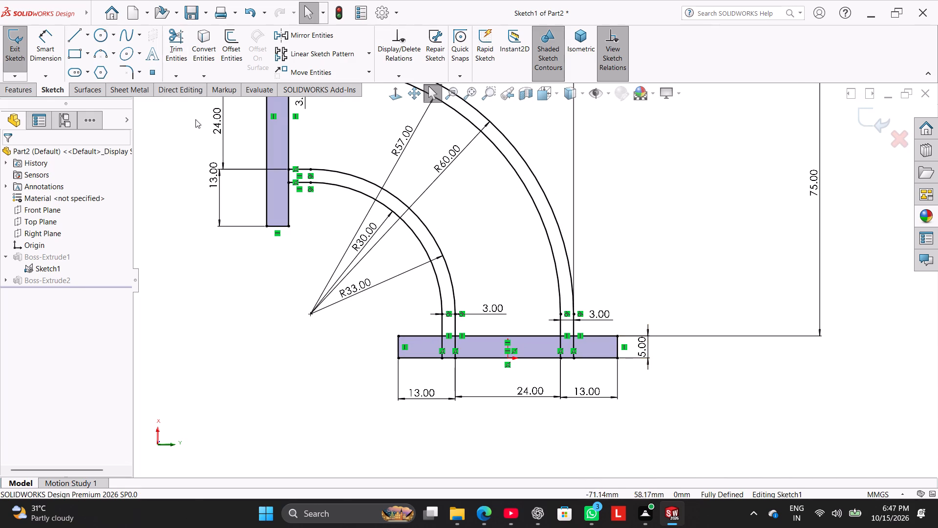
{"action": "left_click", "coordinate": [9, 40]}
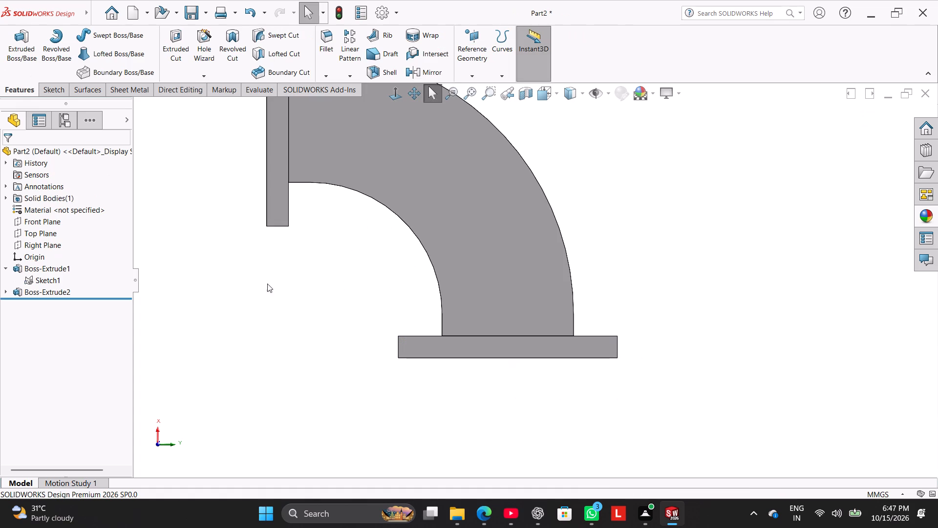
{"action": "right_click_drag", "start_coordinate": [275, 327], "coordinate": [367, 249]}
{"action": "middle_click_drag", "start_coordinate": [324, 343], "coordinate": [326, 312]}
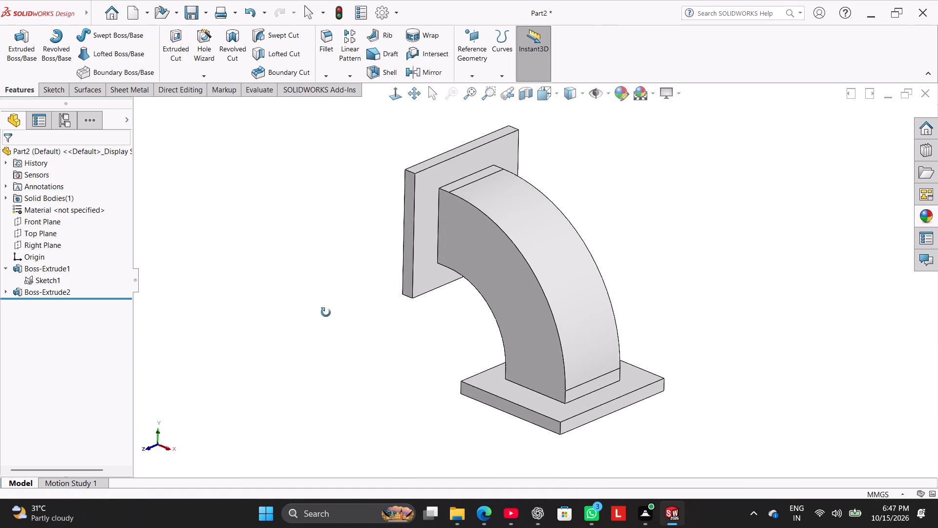
{"action": "middle_click_drag", "start_coordinate": [326, 312], "coordinate": [358, 122]}
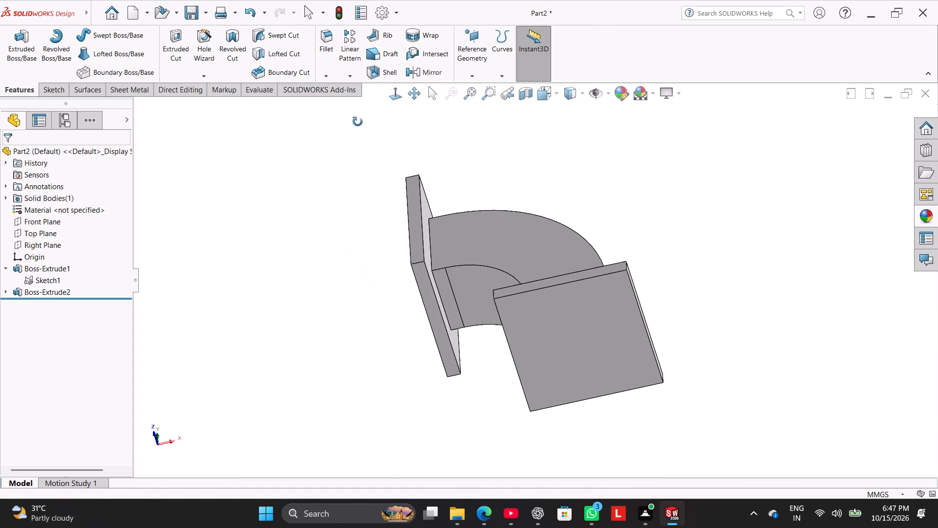
{"action": "middle_click_drag", "start_coordinate": [358, 122], "coordinate": [297, 322]}
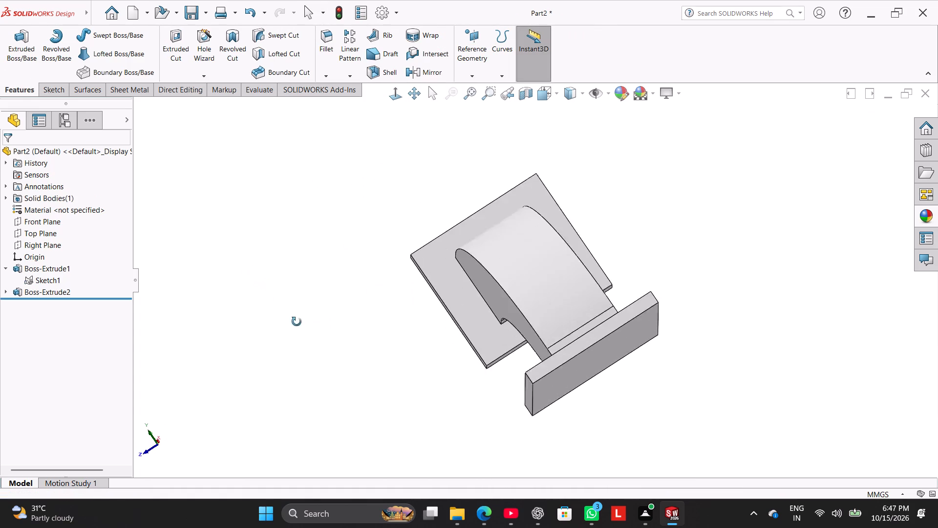
{"action": "middle_click_drag", "start_coordinate": [297, 322], "coordinate": [376, 273]}
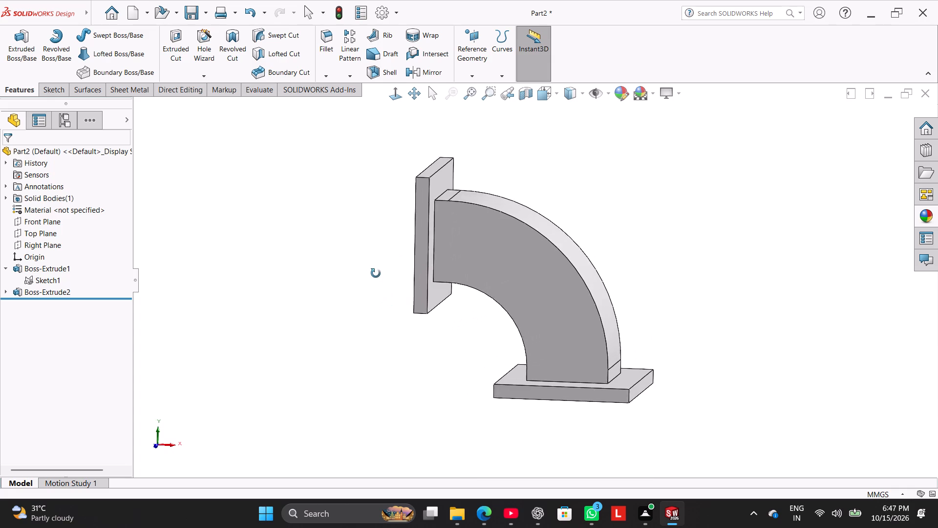
{"action": "middle_click_drag", "start_coordinate": [376, 273], "coordinate": [347, 311]}
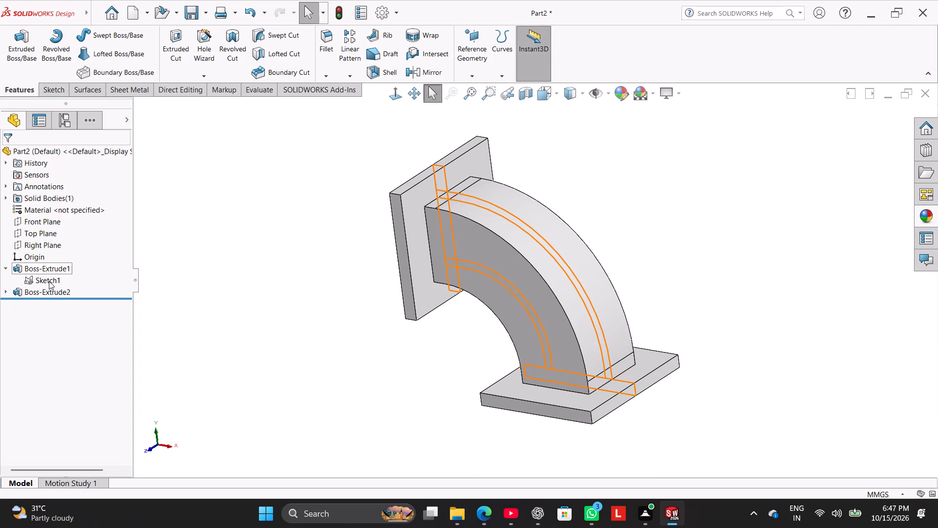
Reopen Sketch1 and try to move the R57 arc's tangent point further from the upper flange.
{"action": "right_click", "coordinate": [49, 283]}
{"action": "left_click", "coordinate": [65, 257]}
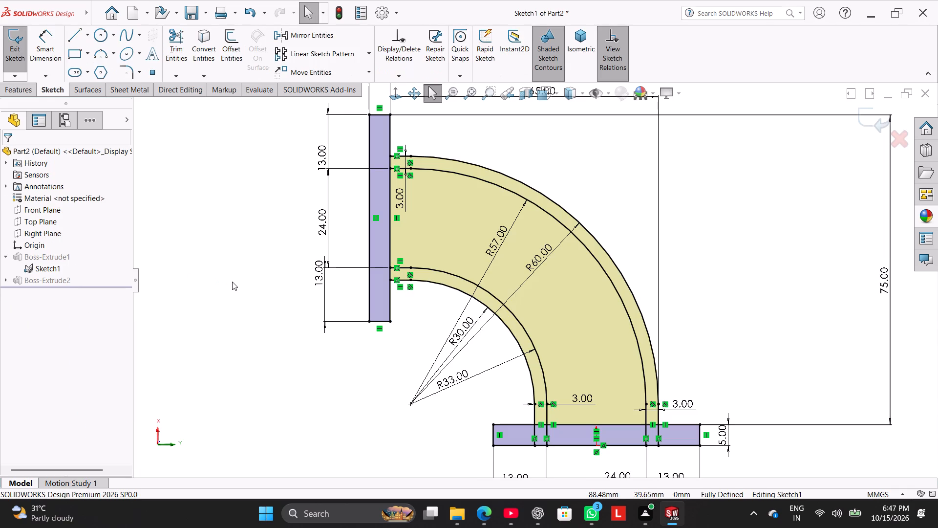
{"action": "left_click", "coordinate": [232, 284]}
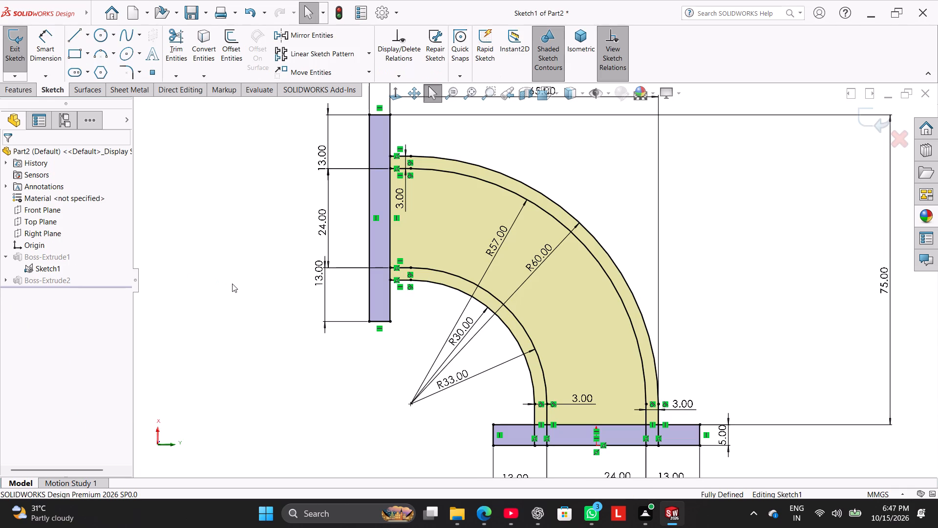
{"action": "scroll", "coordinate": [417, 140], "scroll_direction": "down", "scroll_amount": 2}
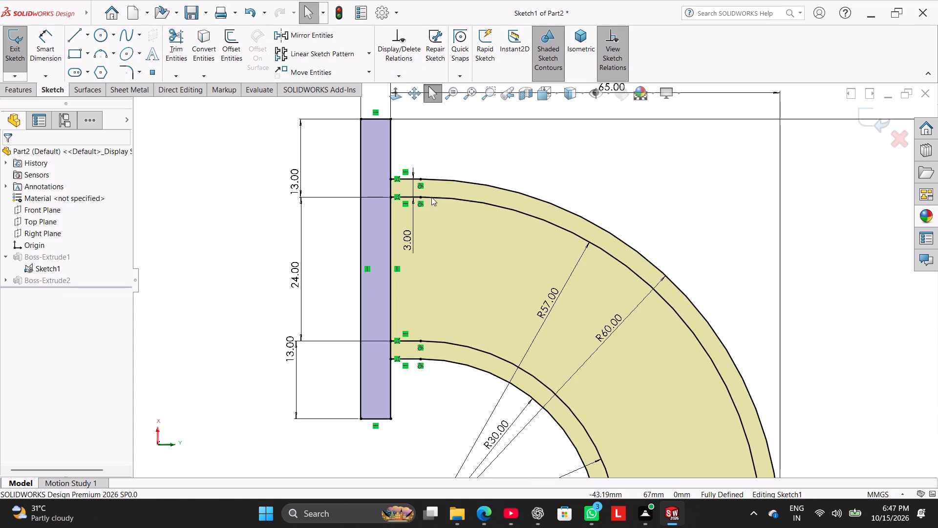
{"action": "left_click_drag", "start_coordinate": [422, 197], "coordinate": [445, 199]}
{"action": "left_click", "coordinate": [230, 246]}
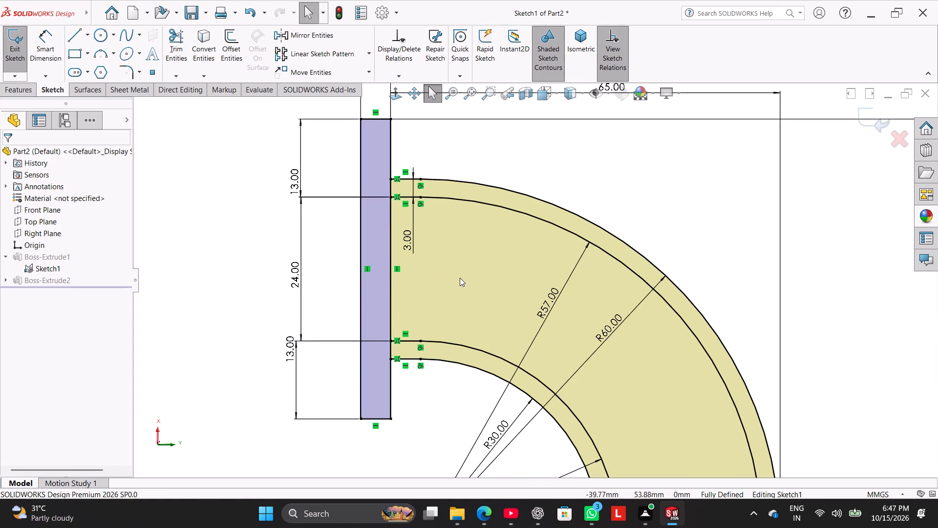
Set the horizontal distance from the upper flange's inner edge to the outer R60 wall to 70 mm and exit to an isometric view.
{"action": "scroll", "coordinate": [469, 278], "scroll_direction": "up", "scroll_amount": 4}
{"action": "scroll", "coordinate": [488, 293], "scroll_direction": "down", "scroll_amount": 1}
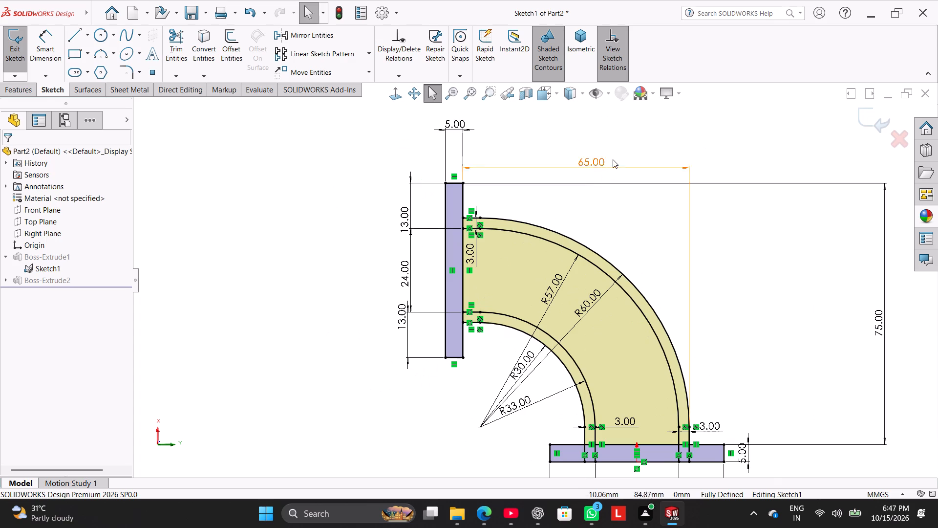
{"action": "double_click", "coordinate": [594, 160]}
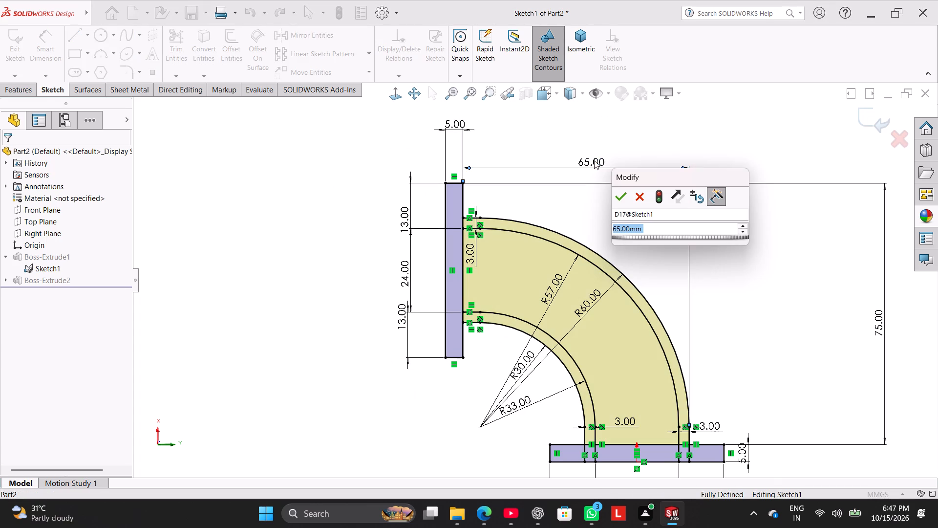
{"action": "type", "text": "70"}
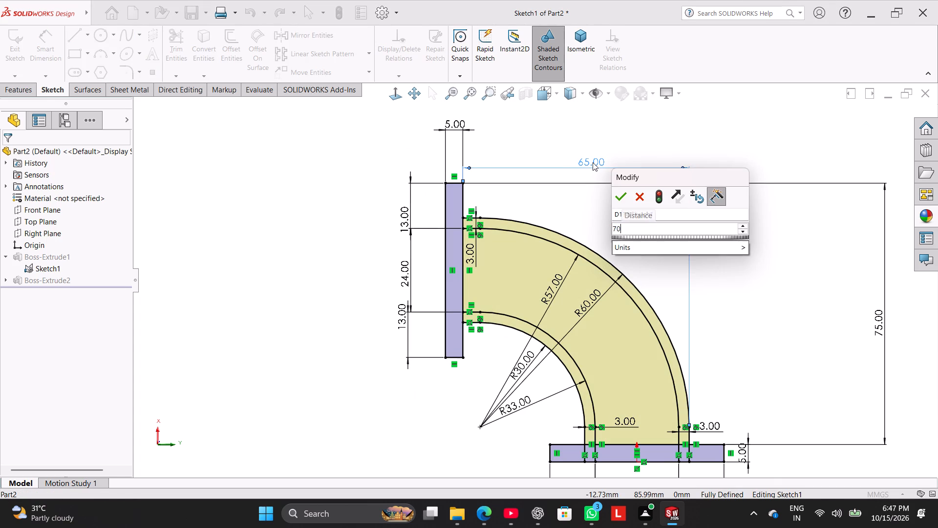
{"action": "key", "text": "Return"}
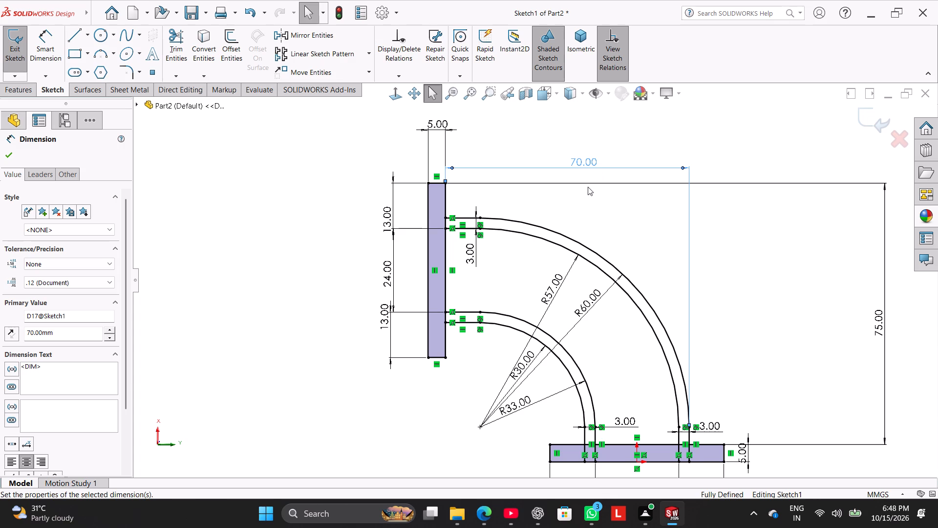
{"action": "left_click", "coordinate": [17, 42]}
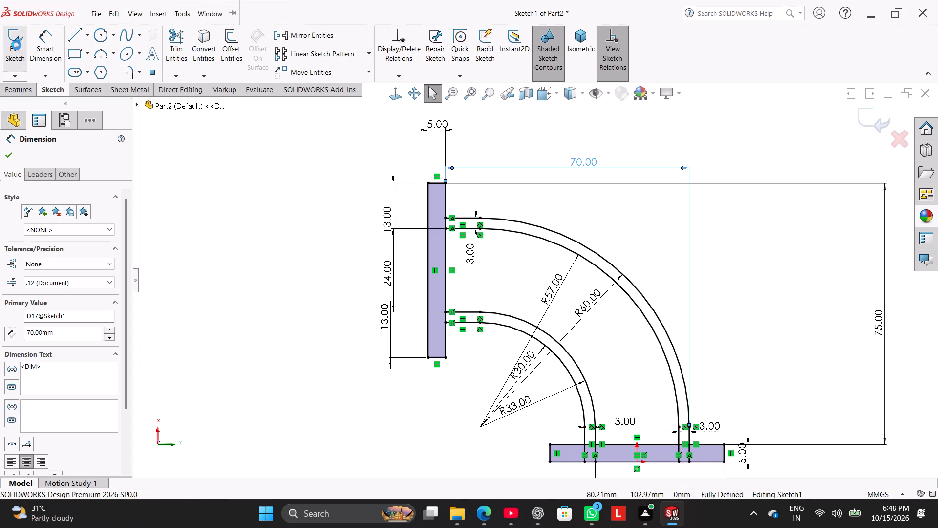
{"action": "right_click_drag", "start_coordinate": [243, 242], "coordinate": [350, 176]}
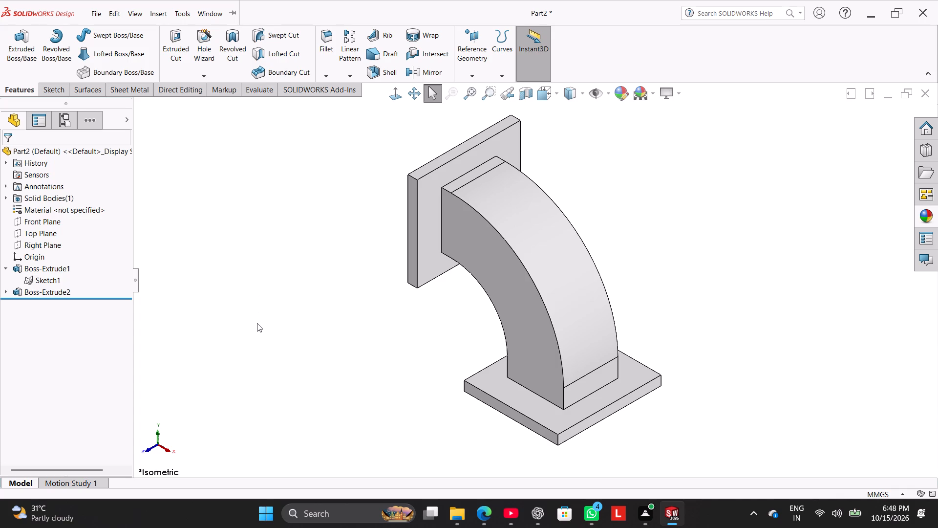
In Sketch1, set the horizontal distance from the upper flange's inner edge to the outer R60 wall to 69 mm and exit the sketch.
{"action": "right_click", "coordinate": [43, 285]}
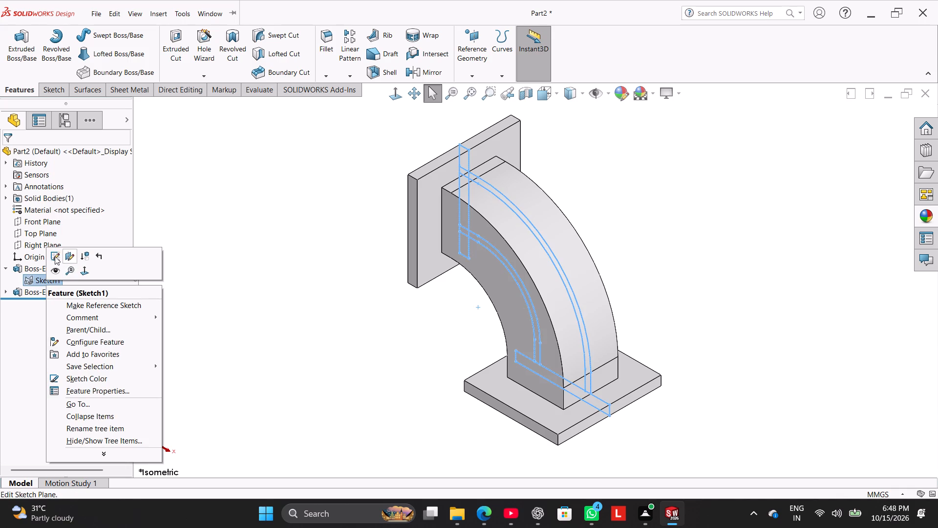
{"action": "left_click", "coordinate": [55, 256]}
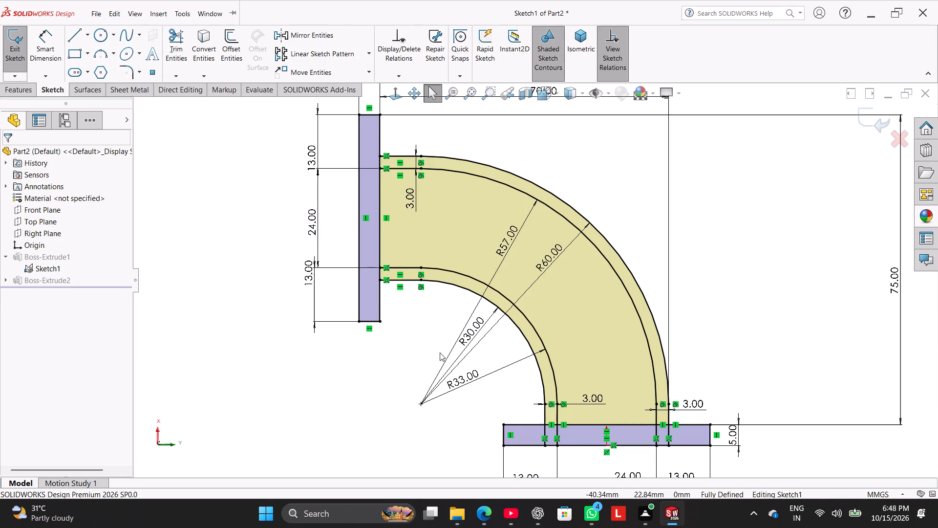
{"action": "scroll", "coordinate": [438, 359], "scroll_direction": "up", "scroll_amount": 2}
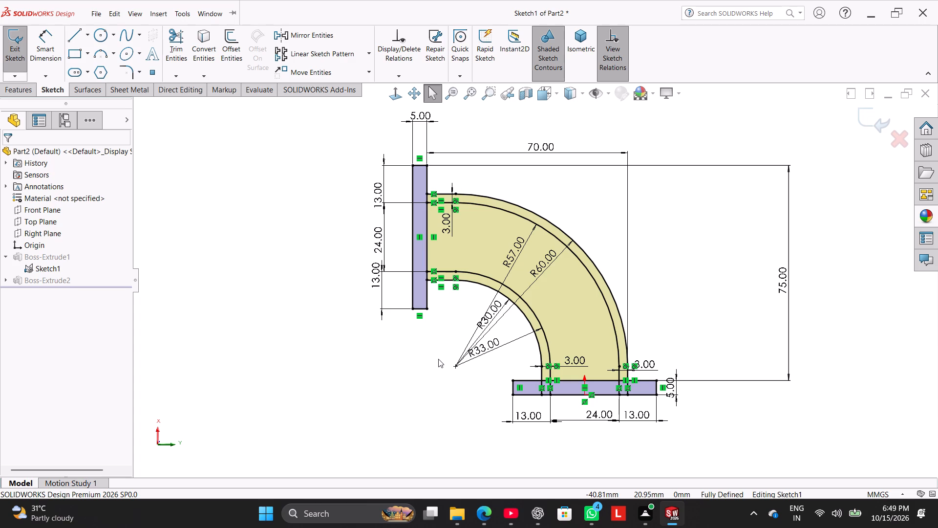
{"action": "double_click", "coordinate": [539, 142]}
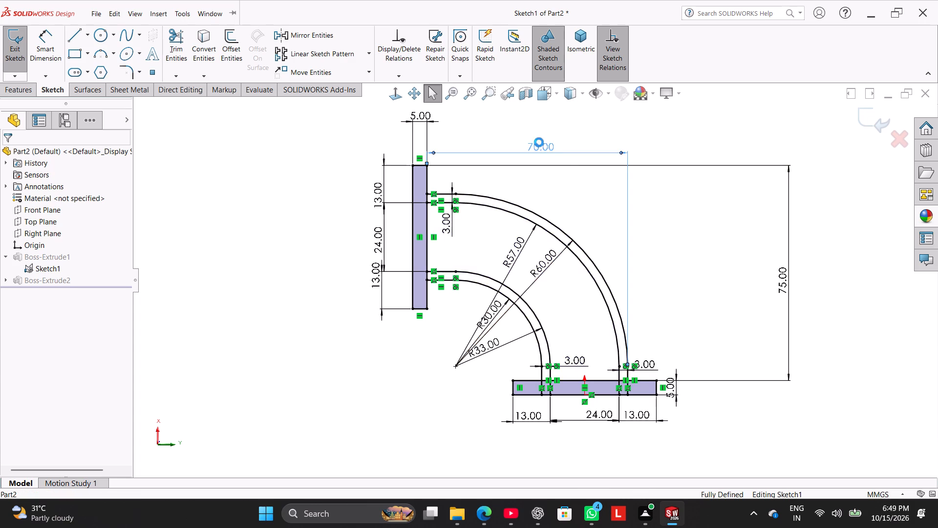
{"action": "type", "text": "69"}
{"action": "key", "text": "Return"}
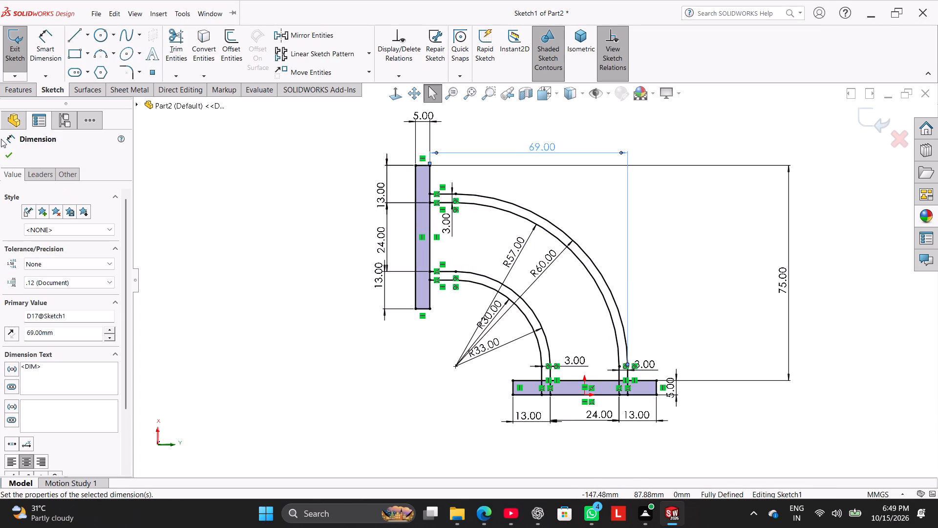
{"action": "left_click", "coordinate": [10, 153]}
{"action": "right_click_drag", "start_coordinate": [219, 256], "coordinate": [324, 185]}
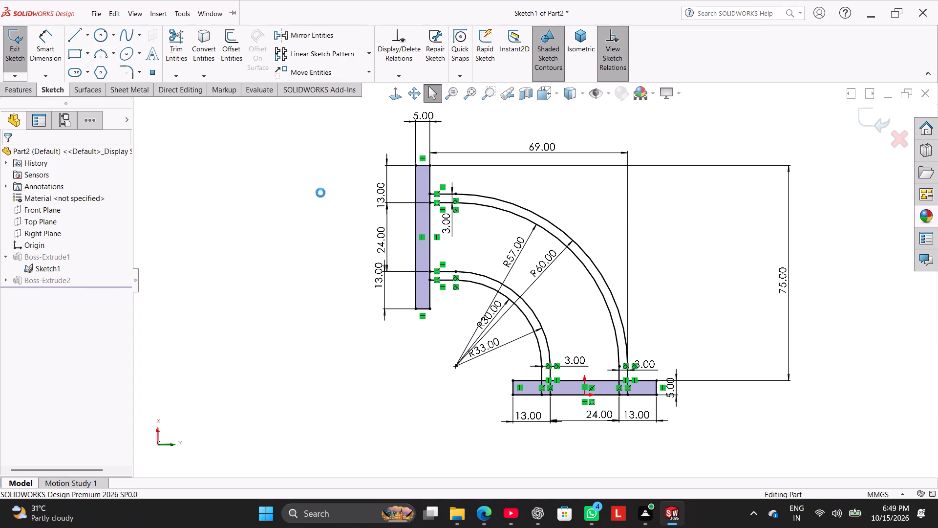
{"action": "right_click_drag", "start_coordinate": [288, 221], "coordinate": [339, 175]}
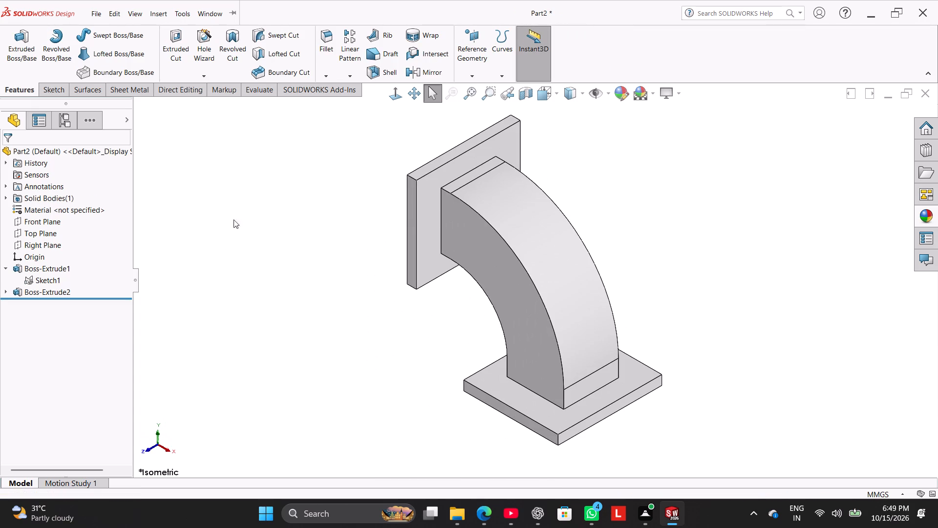
Edit the elbow extrusion Boss-Extrude1 and set its Mid Plane depth to 29+3+3, giving 35 mm.
{"action": "left_click", "coordinate": [2, 268]}
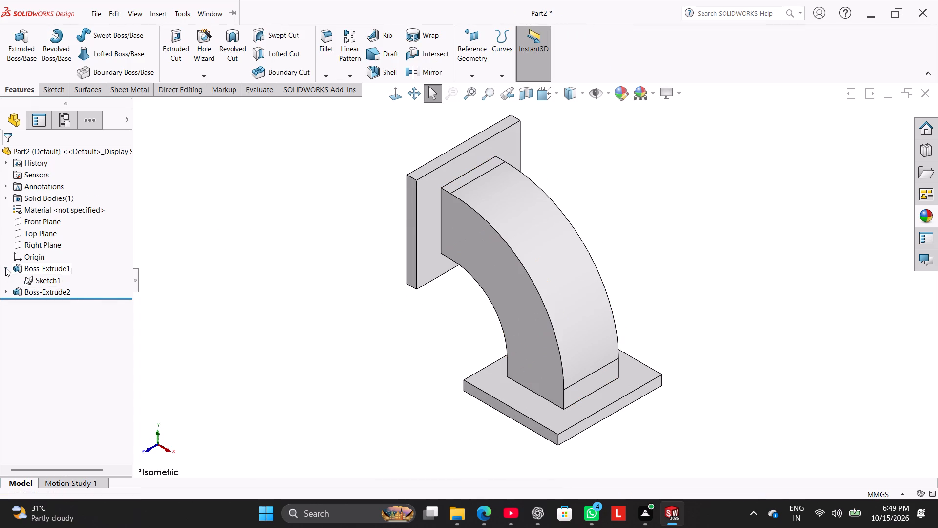
{"action": "left_click", "coordinate": [5, 268]}
{"action": "right_click", "coordinate": [24, 270]}
{"action": "left_click", "coordinate": [36, 242]}
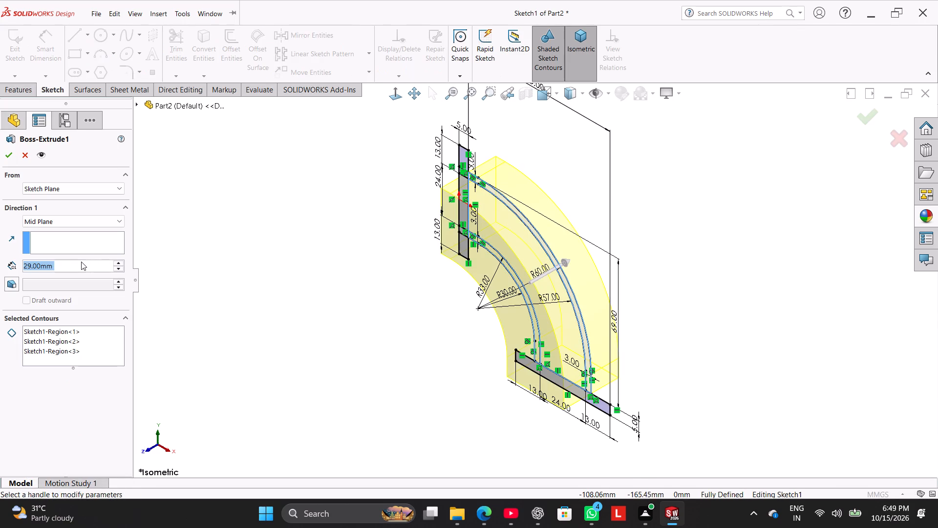
{"action": "left_click", "coordinate": [81, 262]}
{"action": "left_click", "coordinate": [81, 262]}
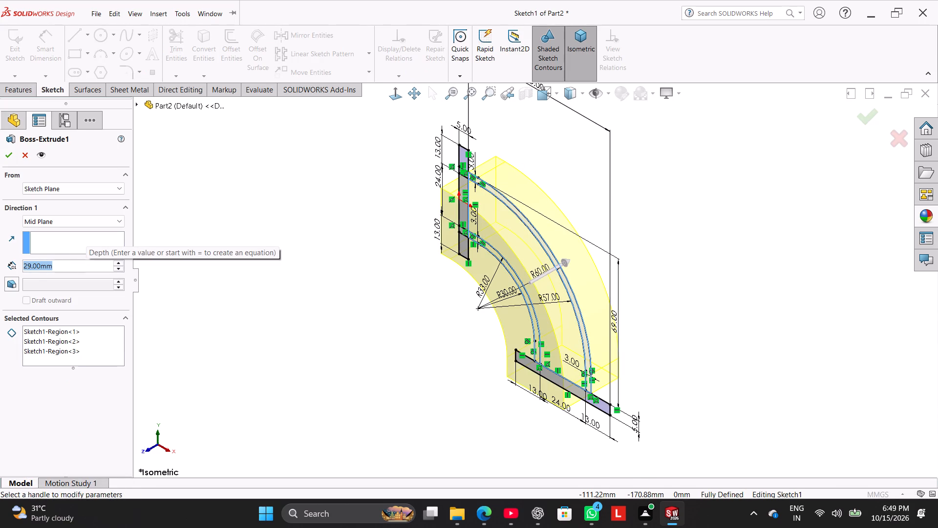
{"action": "type", "text": "29+"}
{"action": "type", "text": "3+3"}
{"action": "key", "text": "Return"}
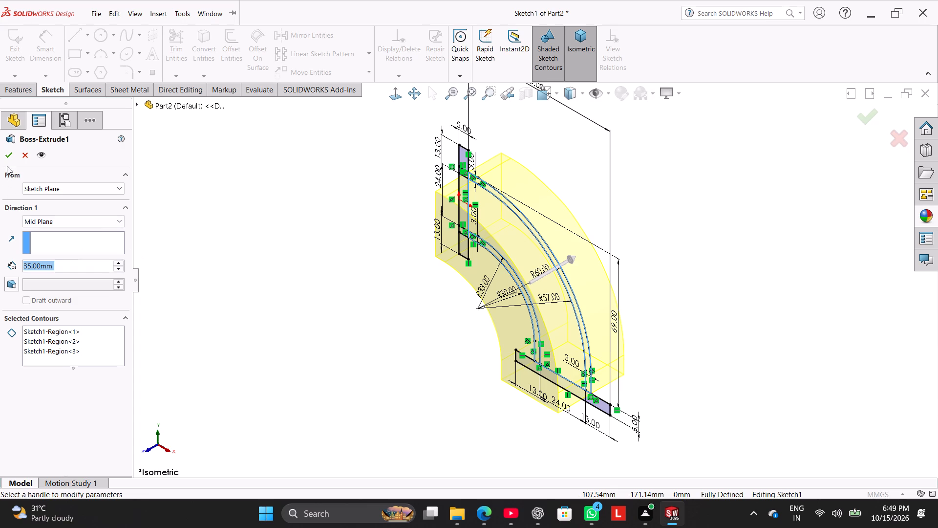
{"action": "left_click", "coordinate": [11, 156]}
{"action": "left_click", "coordinate": [236, 250]}
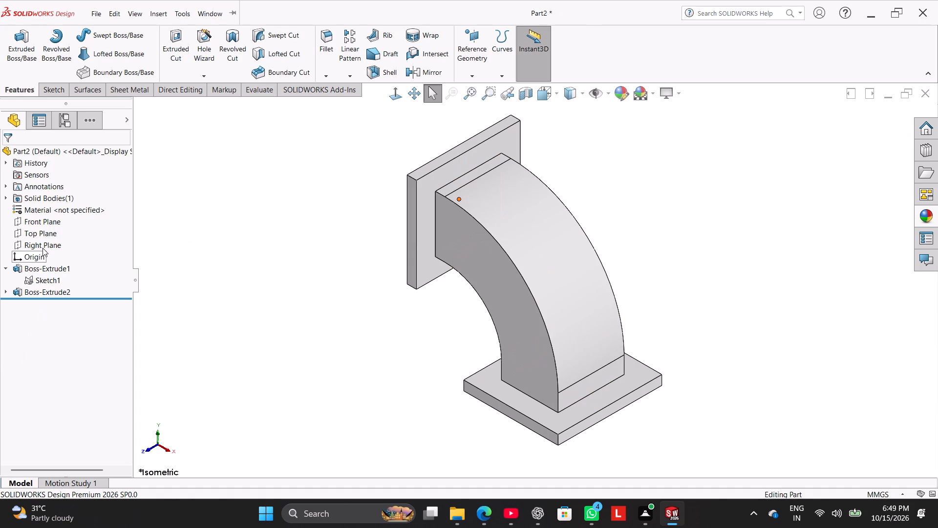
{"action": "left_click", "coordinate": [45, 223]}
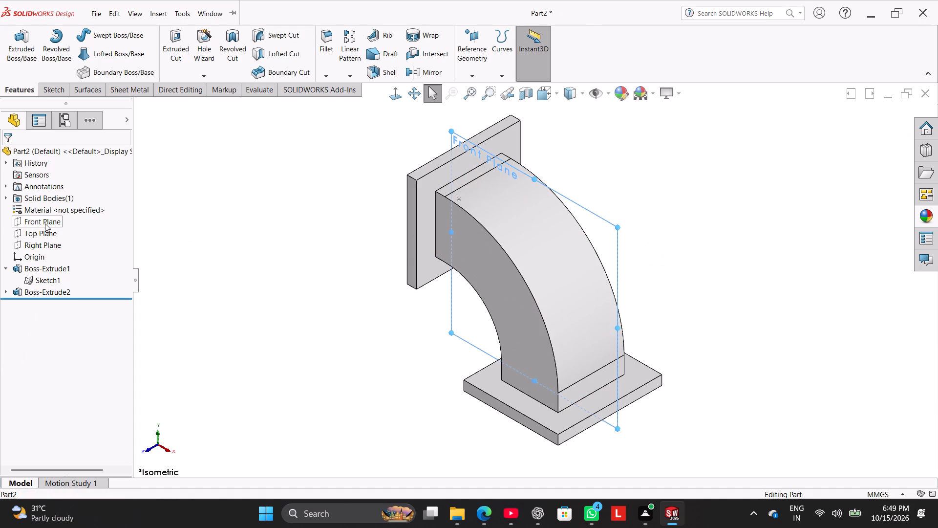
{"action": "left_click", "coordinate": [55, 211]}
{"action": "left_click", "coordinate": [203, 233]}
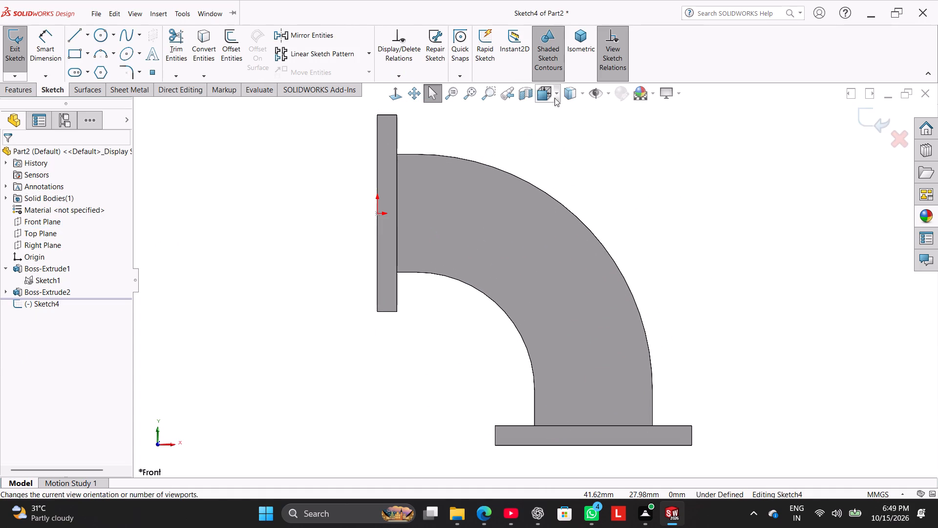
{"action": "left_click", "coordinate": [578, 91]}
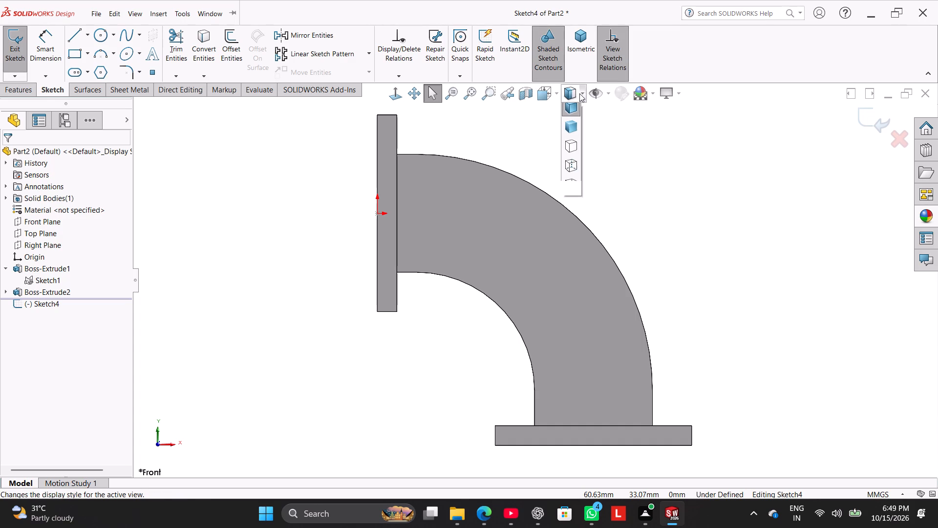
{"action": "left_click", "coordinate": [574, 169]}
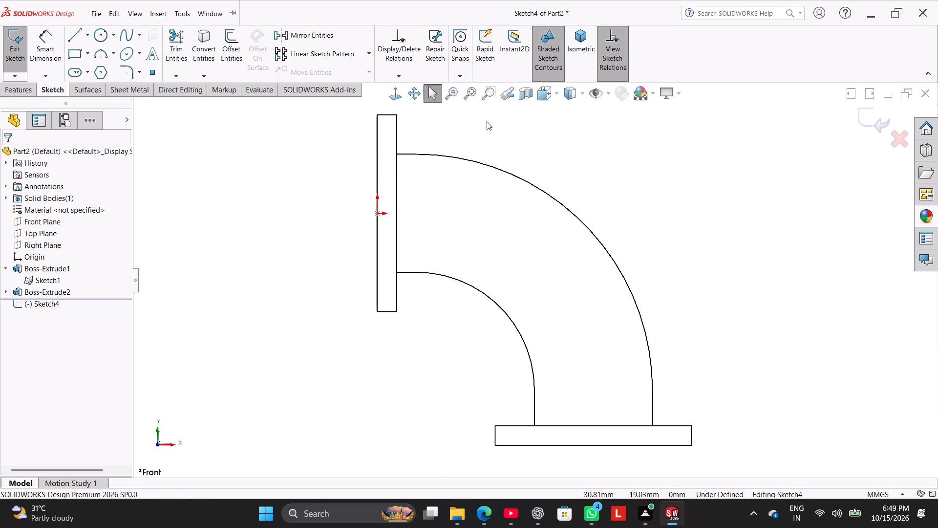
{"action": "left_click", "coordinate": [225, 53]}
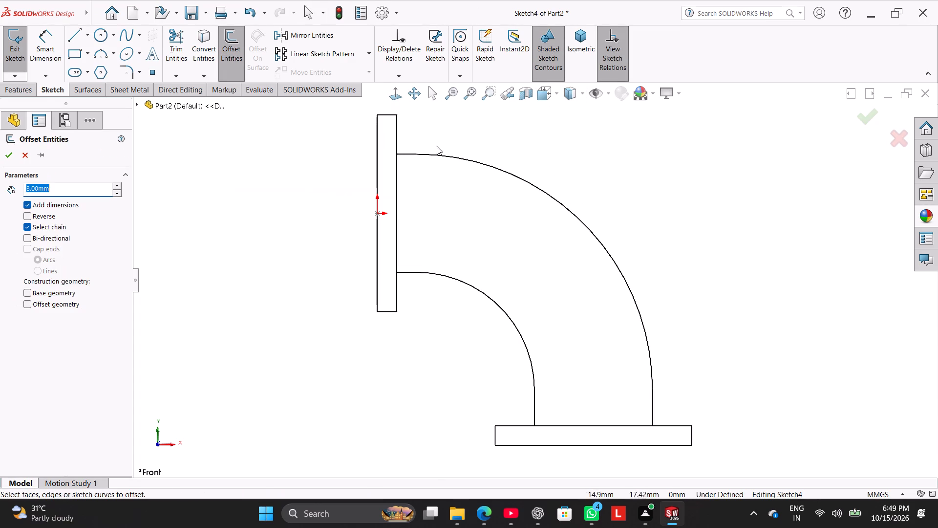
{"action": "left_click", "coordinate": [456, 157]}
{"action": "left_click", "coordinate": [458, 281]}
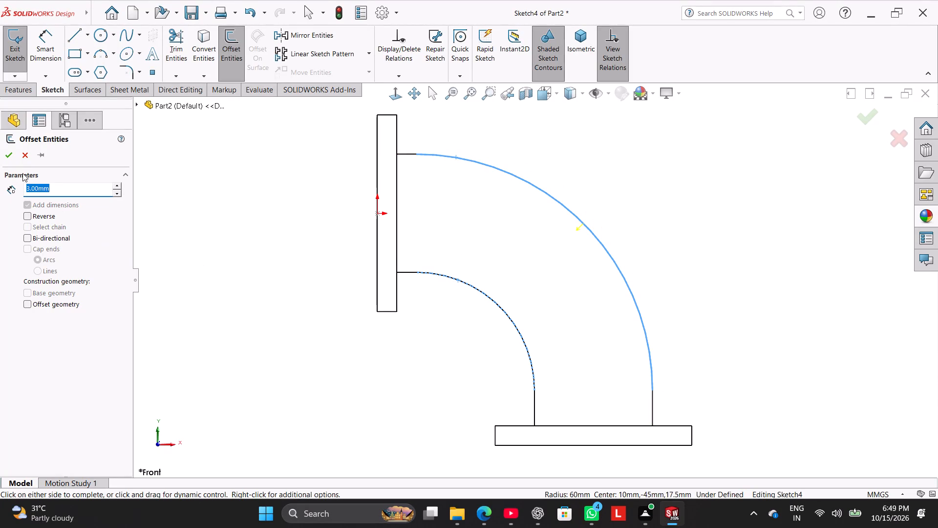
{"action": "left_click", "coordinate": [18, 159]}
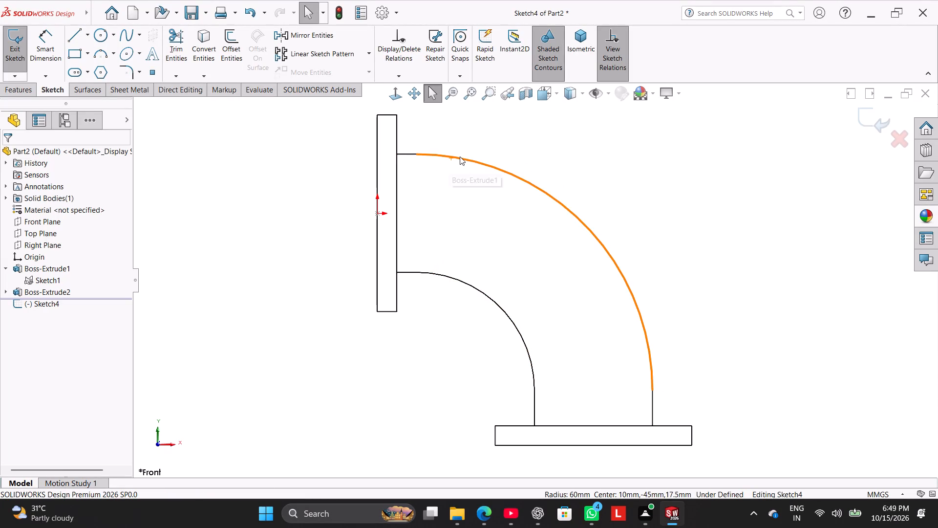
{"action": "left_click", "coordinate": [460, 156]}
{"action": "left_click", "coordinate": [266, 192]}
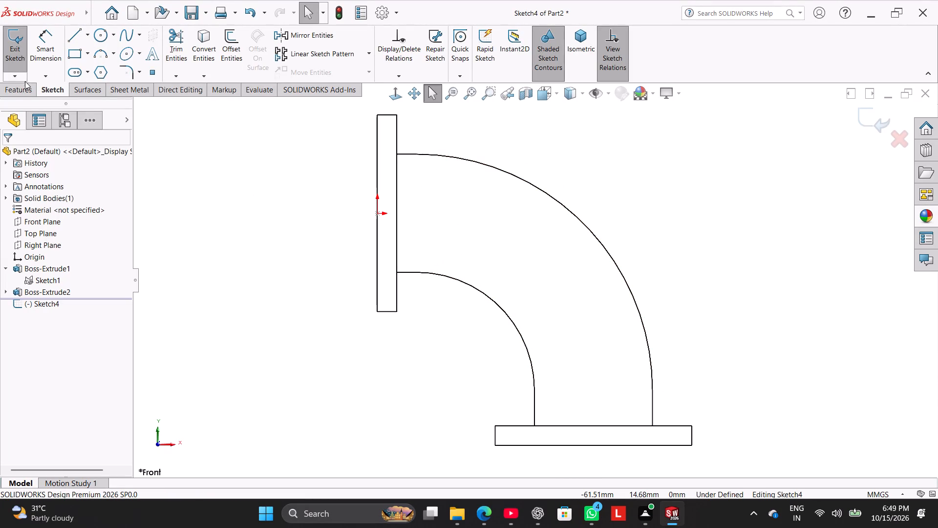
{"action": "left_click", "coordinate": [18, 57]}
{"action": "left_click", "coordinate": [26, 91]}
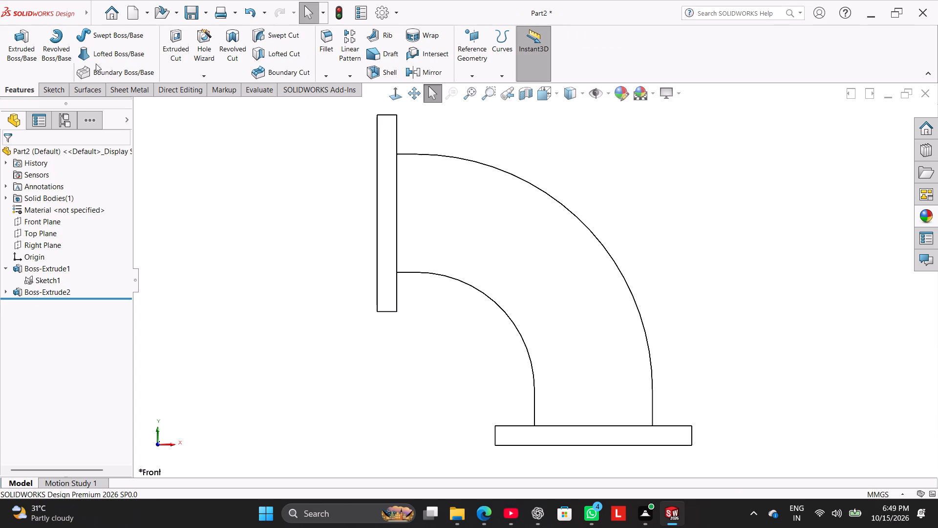
Cut-extrude Sketch1's inner region between the R33 and R57 walls as a Mid Plane cut 29 mm deep, with the model shaded with edges.
{"action": "left_click", "coordinate": [173, 48]}
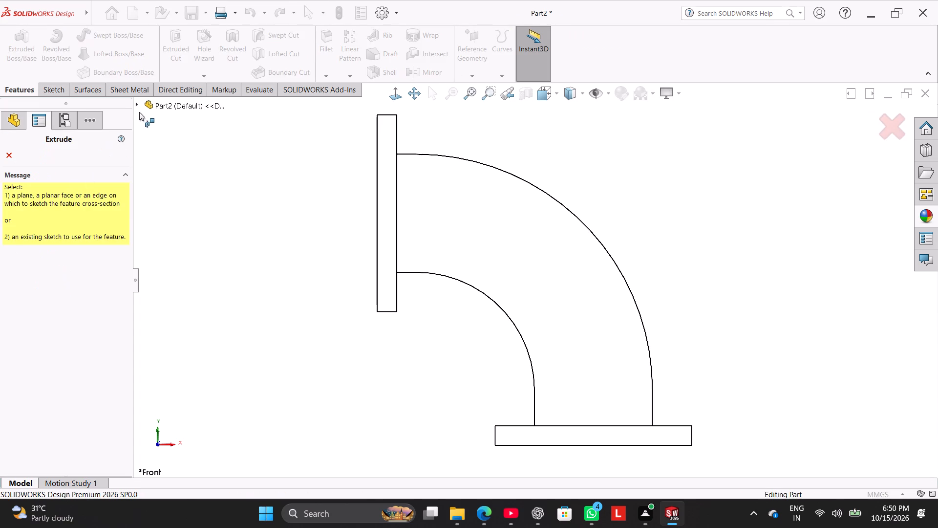
{"action": "left_click", "coordinate": [138, 107]}
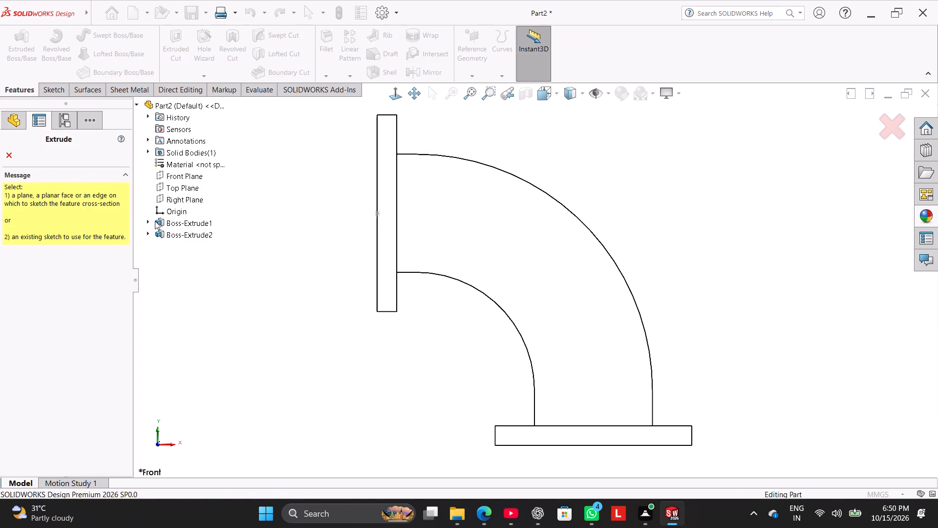
{"action": "left_click", "coordinate": [153, 221]}
{"action": "left_click", "coordinate": [180, 232]}
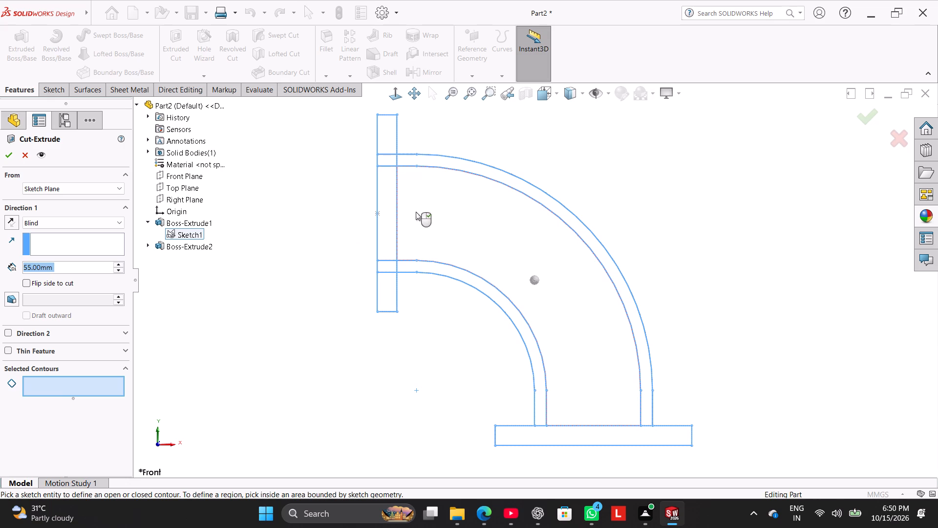
{"action": "left_click", "coordinate": [64, 384]}
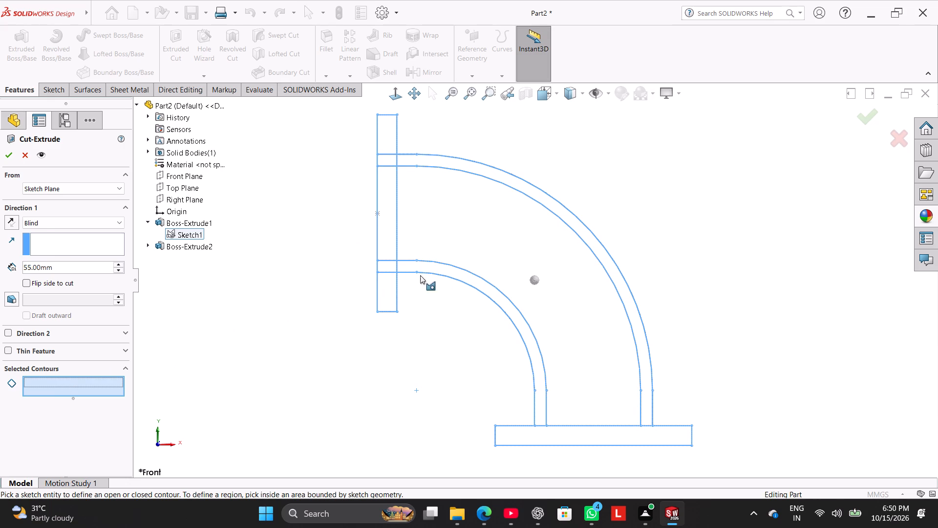
{"action": "left_click", "coordinate": [472, 257]}
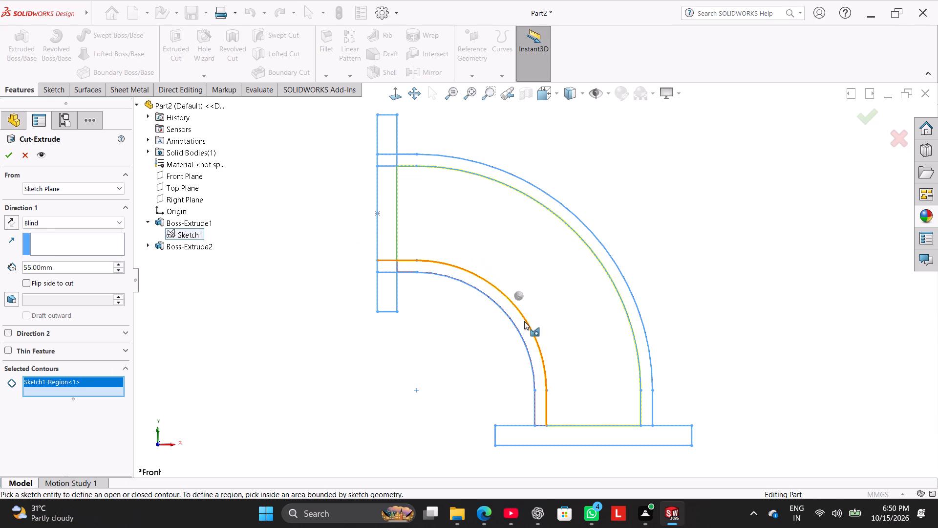
{"action": "middle_click", "coordinate": [373, 355]}
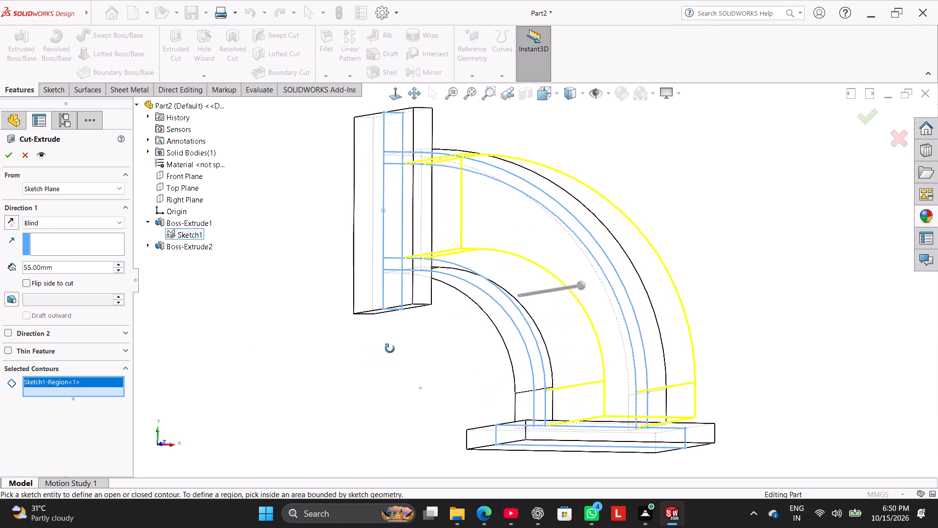
{"action": "left_click", "coordinate": [580, 99]}
{"action": "left_click", "coordinate": [572, 111]}
{"action": "middle_click_drag", "start_coordinate": [453, 303], "coordinate": [413, 329]}
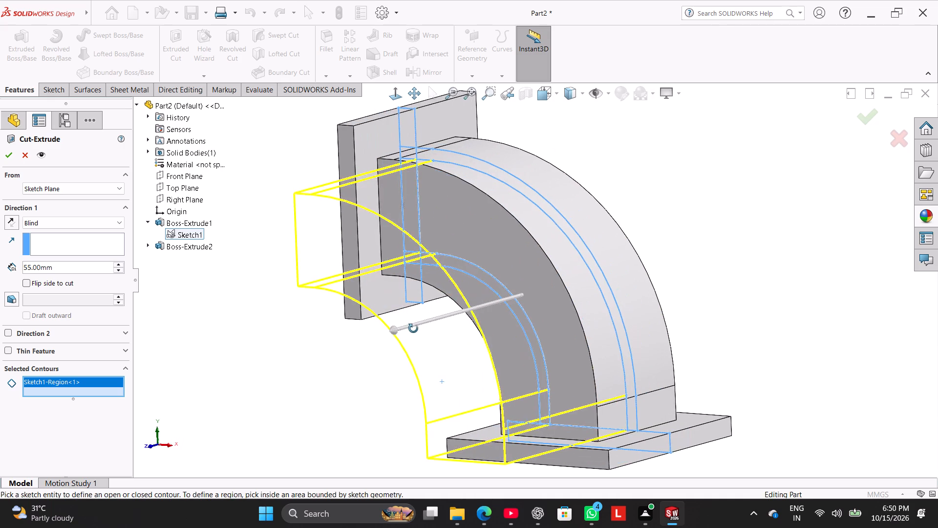
{"action": "middle_click_drag", "start_coordinate": [413, 329], "coordinate": [431, 329]}
{"action": "middle_click_drag", "start_coordinate": [443, 348], "coordinate": [422, 352]}
{"action": "left_click", "coordinate": [111, 222]}
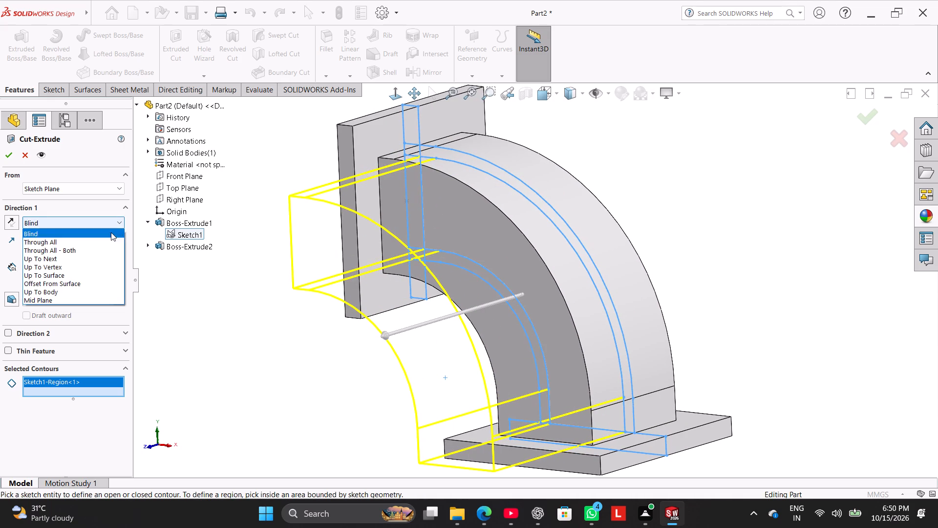
{"action": "left_click", "coordinate": [110, 298]}
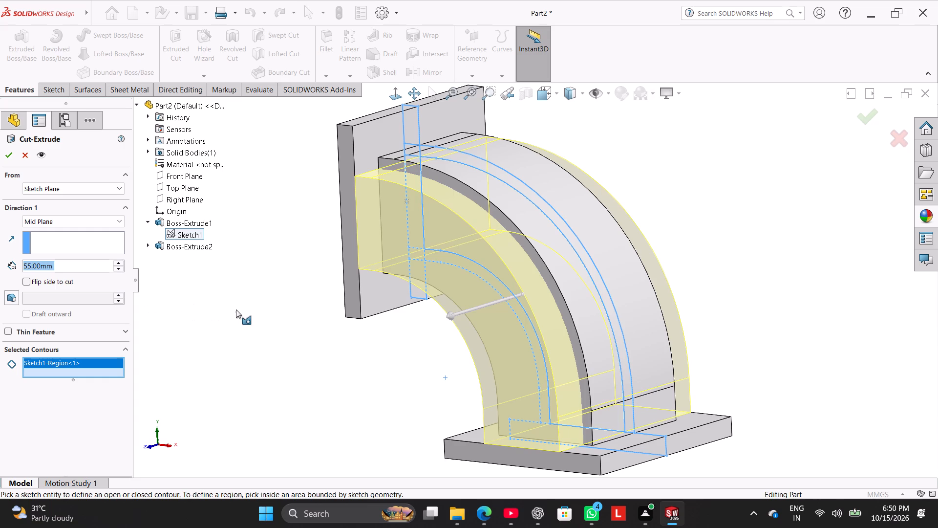
{"action": "middle_click_drag", "start_coordinate": [238, 311], "coordinate": [251, 317]}
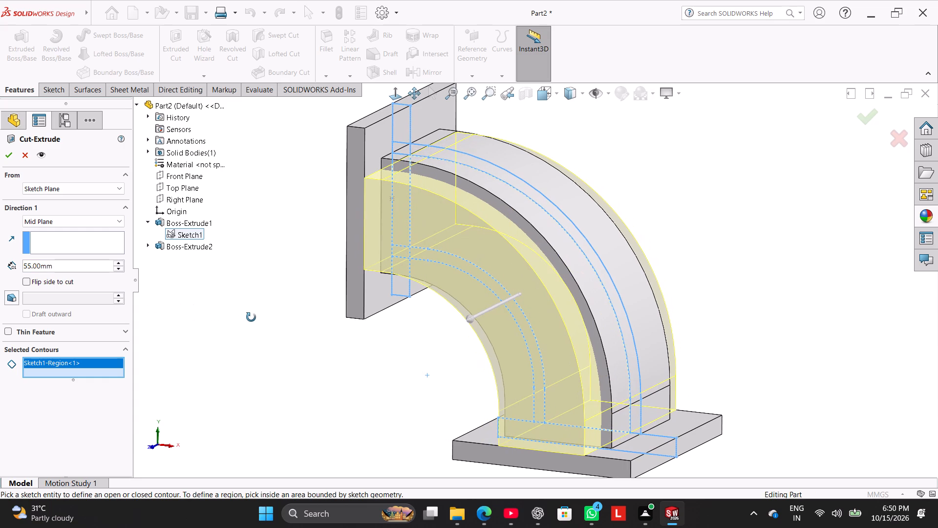
{"action": "middle_click_drag", "start_coordinate": [251, 317], "coordinate": [282, 313]}
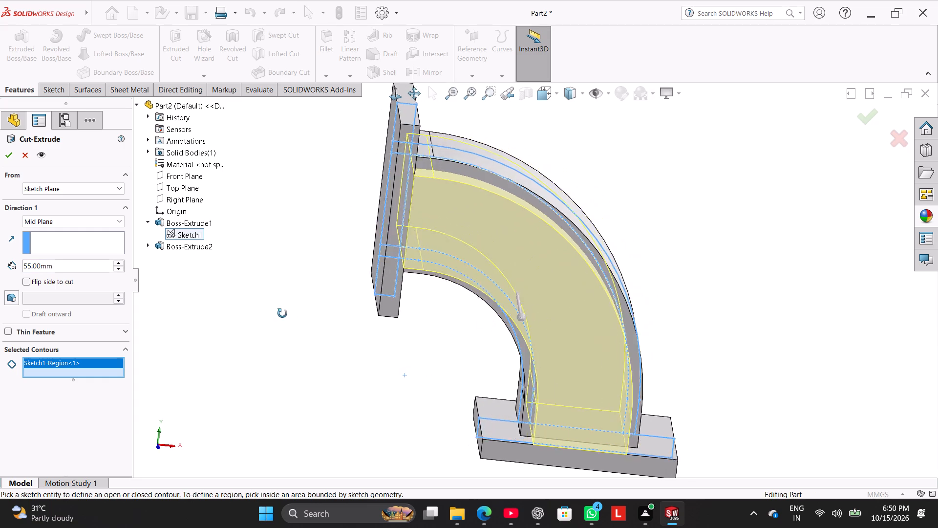
{"action": "middle_click_drag", "start_coordinate": [282, 313], "coordinate": [268, 309]}
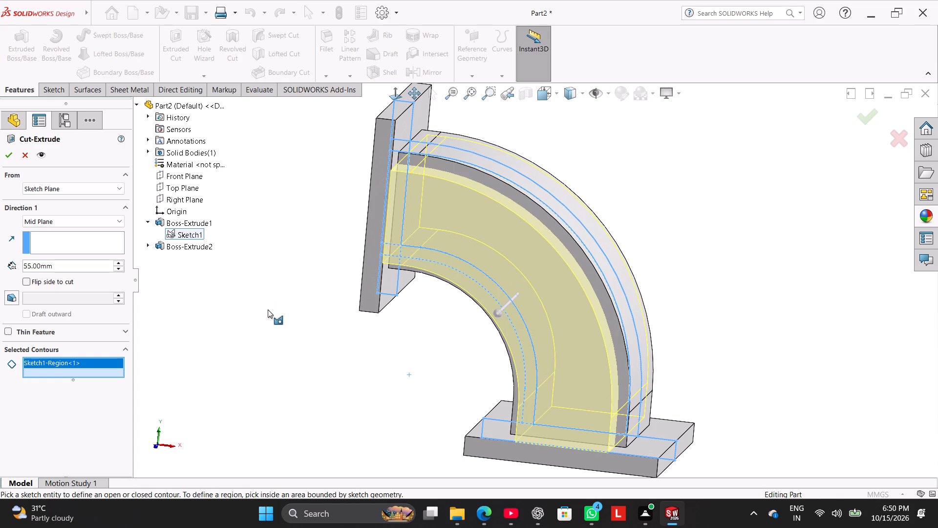
{"action": "middle_click_drag", "start_coordinate": [268, 309], "coordinate": [271, 309]}
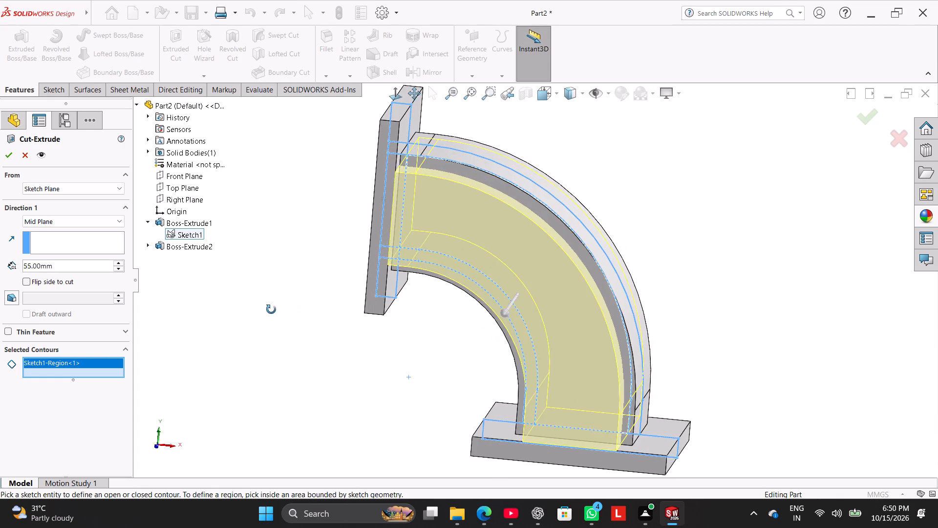
{"action": "middle_click_drag", "start_coordinate": [271, 309], "coordinate": [270, 289]}
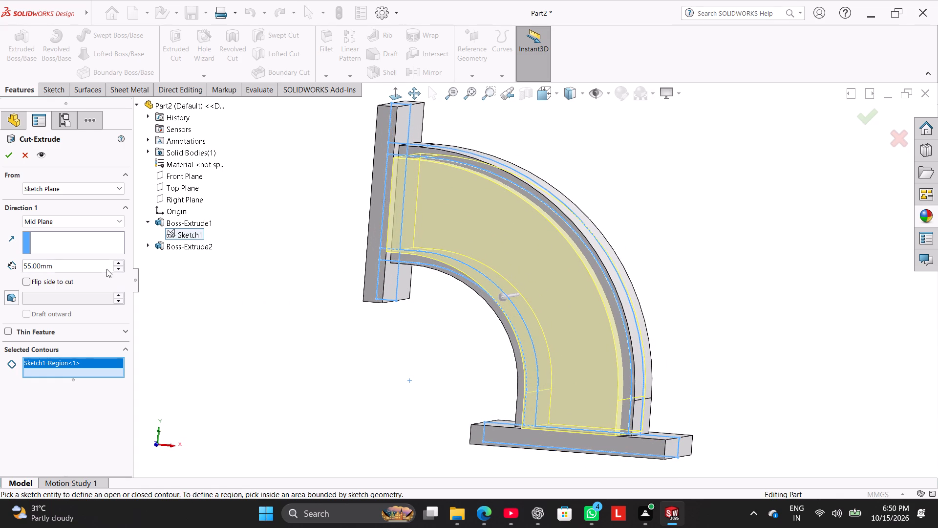
{"action": "double_click", "coordinate": [107, 269]}
{"action": "type", "text": "29"}
{"action": "key", "text": "Return"}
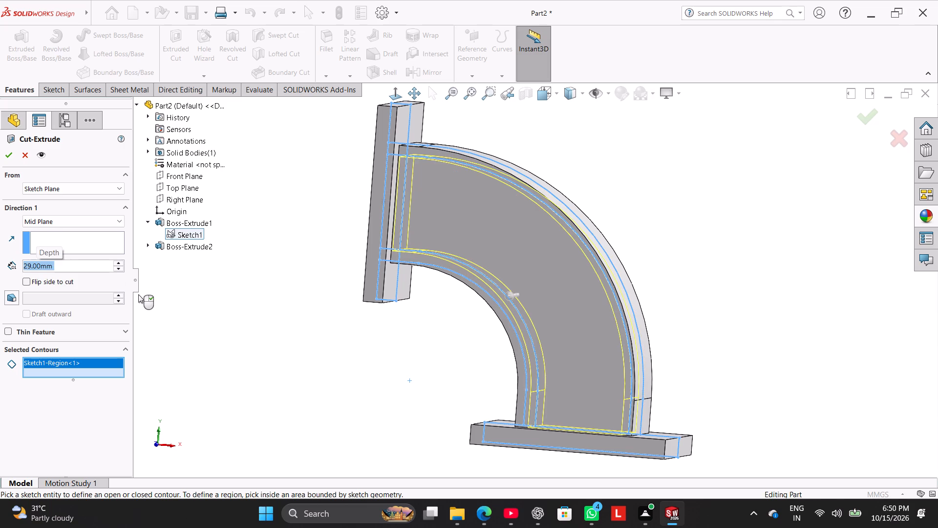
{"action": "left_click", "coordinate": [3, 154]}
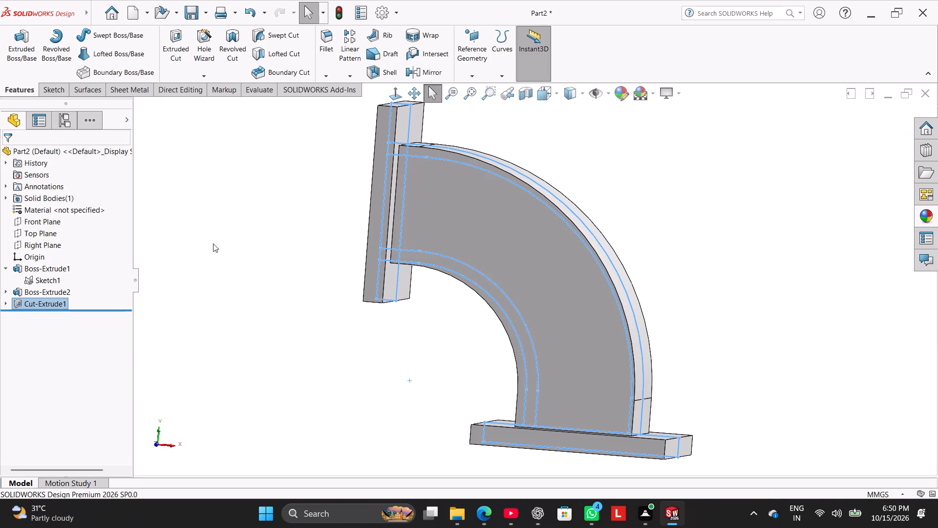
{"action": "left_click", "coordinate": [213, 243]}
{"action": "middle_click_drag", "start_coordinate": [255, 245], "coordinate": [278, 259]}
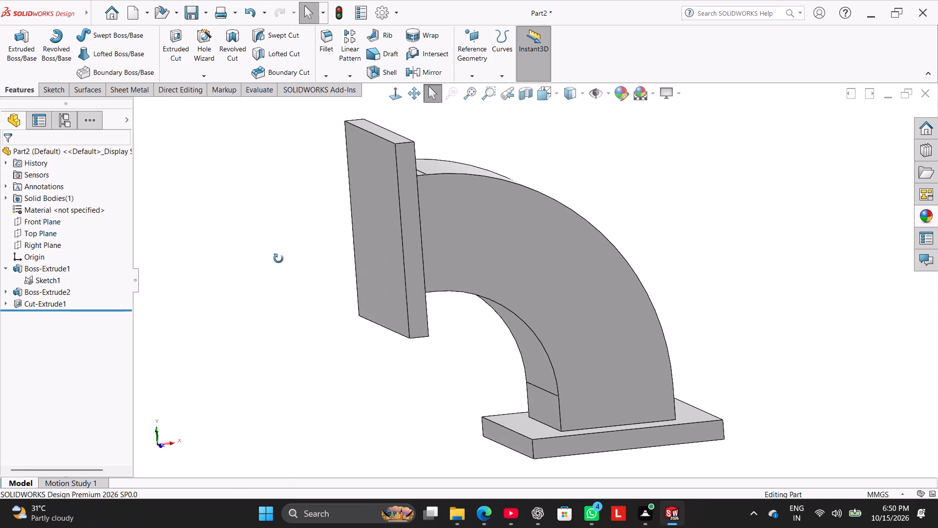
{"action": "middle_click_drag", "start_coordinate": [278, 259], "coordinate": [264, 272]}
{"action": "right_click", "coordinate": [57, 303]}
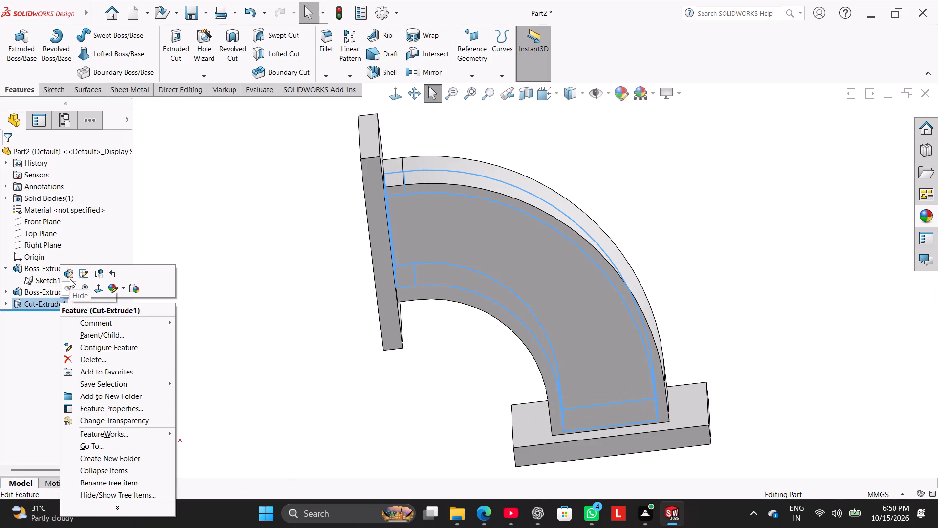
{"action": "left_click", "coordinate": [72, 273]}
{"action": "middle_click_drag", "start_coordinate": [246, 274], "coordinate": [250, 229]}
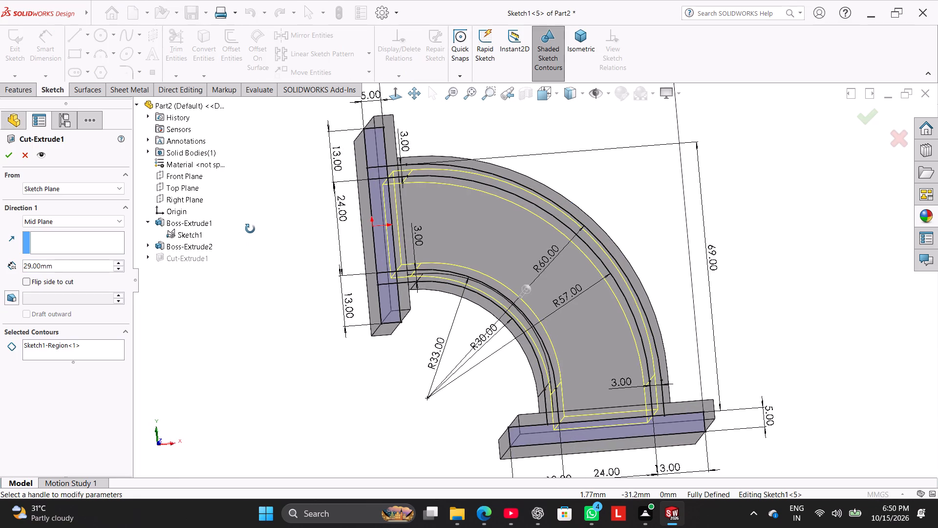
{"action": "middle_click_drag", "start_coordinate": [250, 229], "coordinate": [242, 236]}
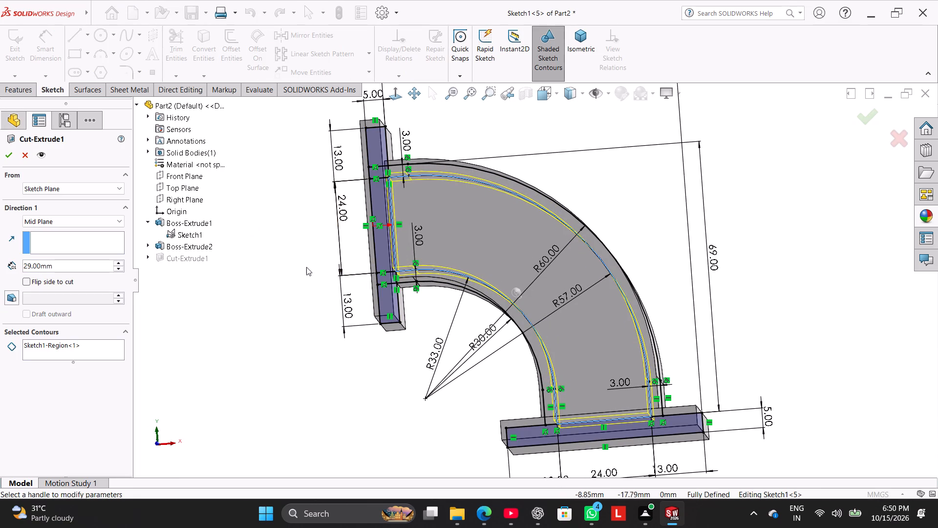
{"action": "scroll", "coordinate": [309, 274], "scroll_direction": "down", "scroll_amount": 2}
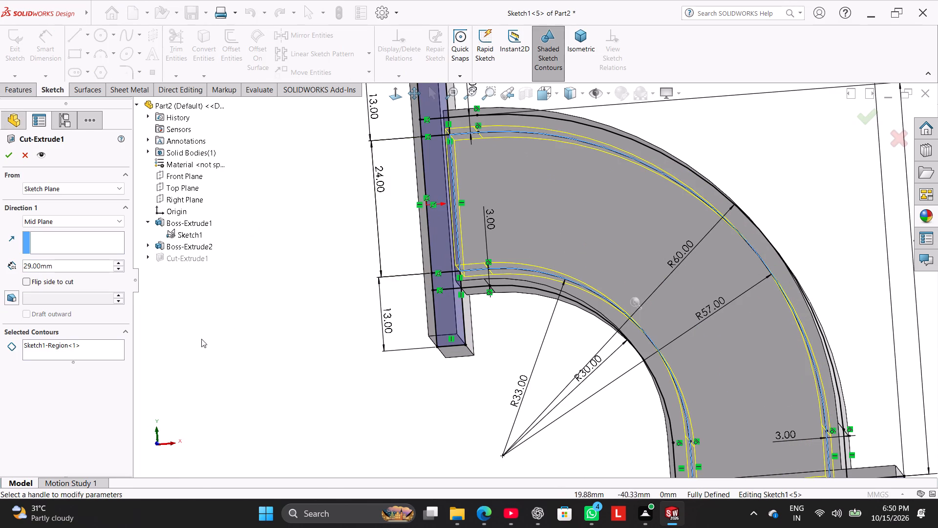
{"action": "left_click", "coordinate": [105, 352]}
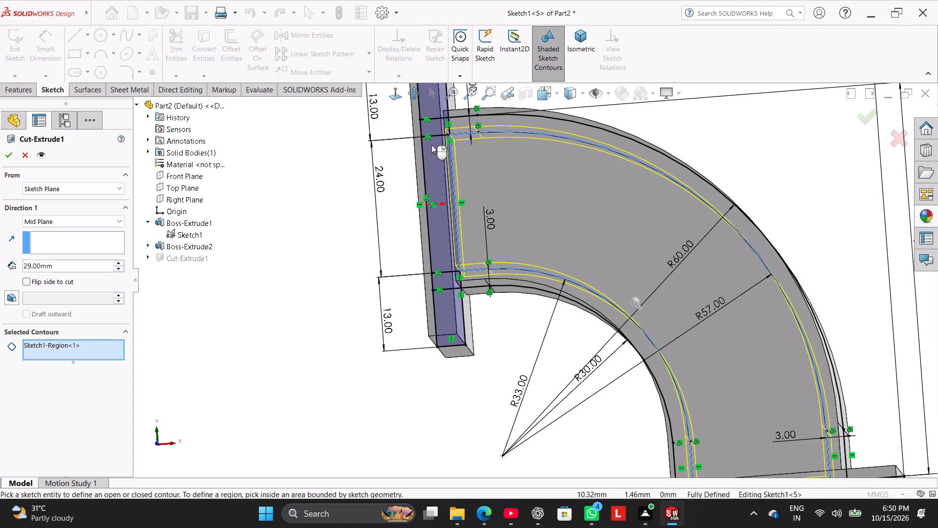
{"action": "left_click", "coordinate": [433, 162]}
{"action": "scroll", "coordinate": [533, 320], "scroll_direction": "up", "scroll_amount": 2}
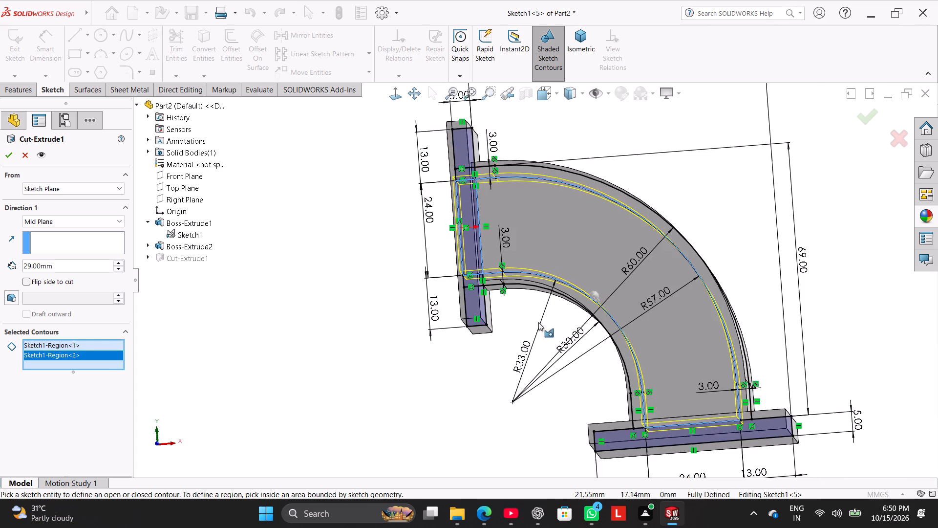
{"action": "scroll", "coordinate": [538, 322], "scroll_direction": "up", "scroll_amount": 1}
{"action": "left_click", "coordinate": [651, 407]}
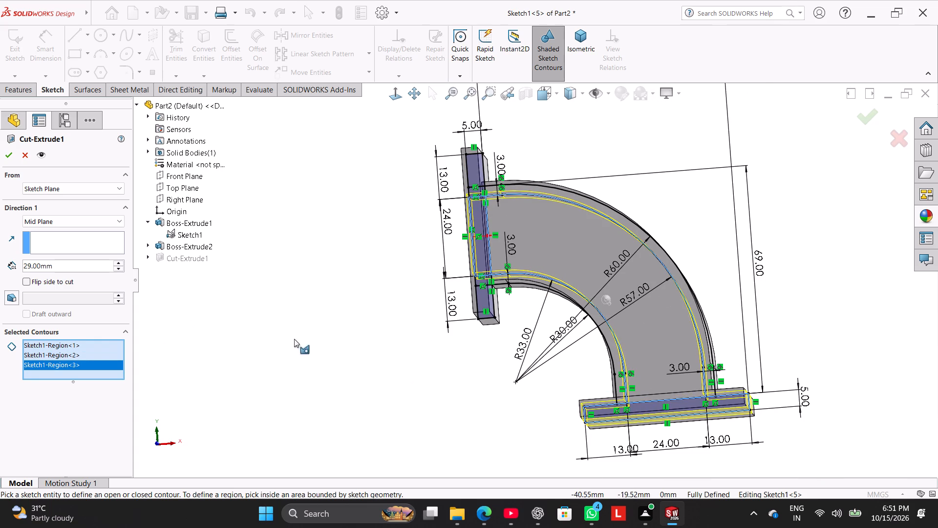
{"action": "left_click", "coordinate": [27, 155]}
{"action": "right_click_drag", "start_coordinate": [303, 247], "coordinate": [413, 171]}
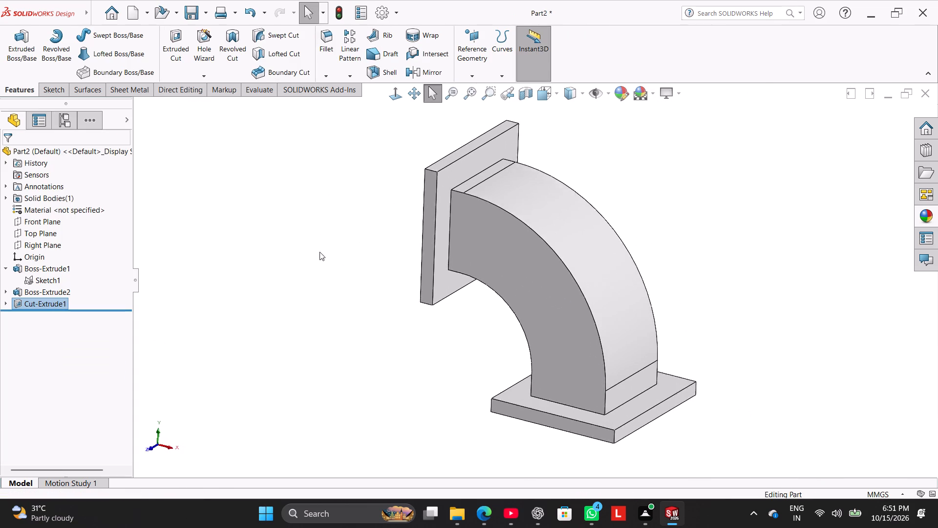
Undo the passage cut, elbow depth change and recent Sketch1 edits, back to both flanges solid with wall lines crossing the upper flange, and check Sketch1.
{"action": "key", "text": "ctrl+z"}
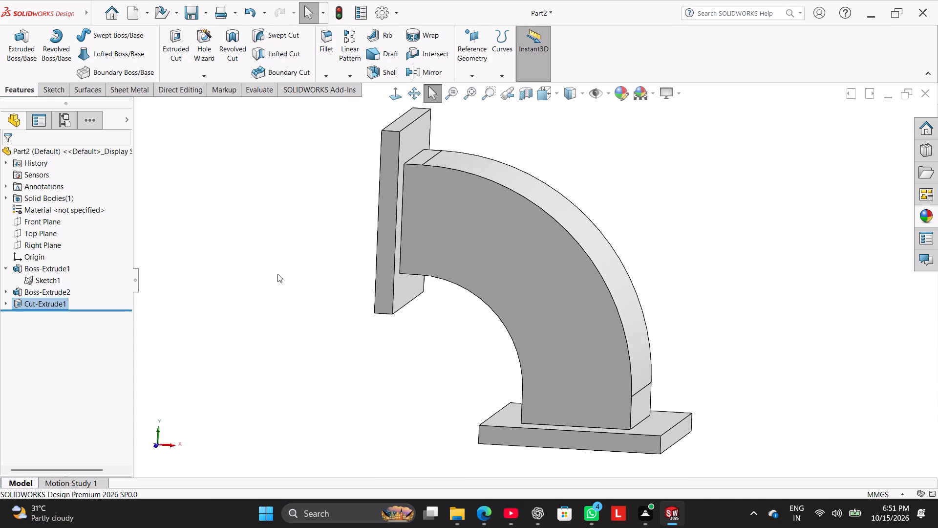
{"action": "key", "text": "ctrl+z"}
{"action": "key", "text": "ctrl+z"}
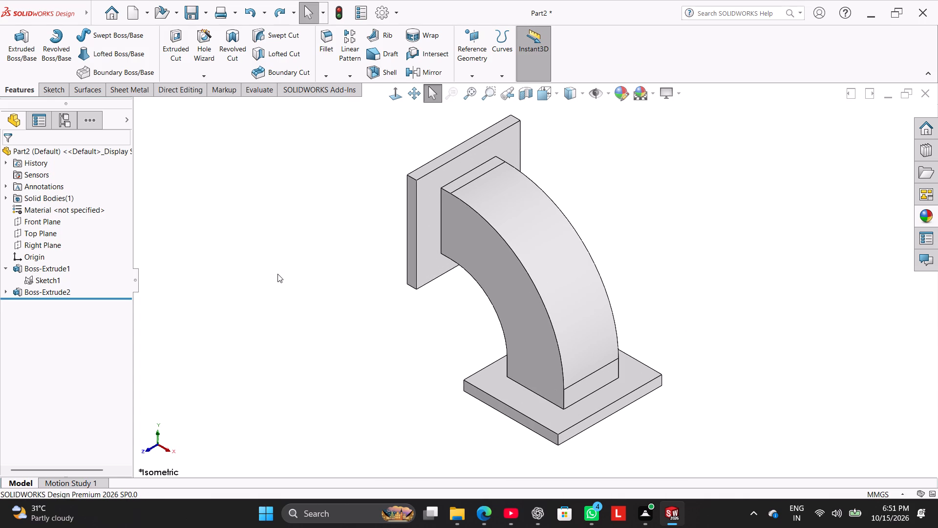
{"action": "key", "text": "ctrl+z"}
{"action": "key", "text": "ctrl+z"}
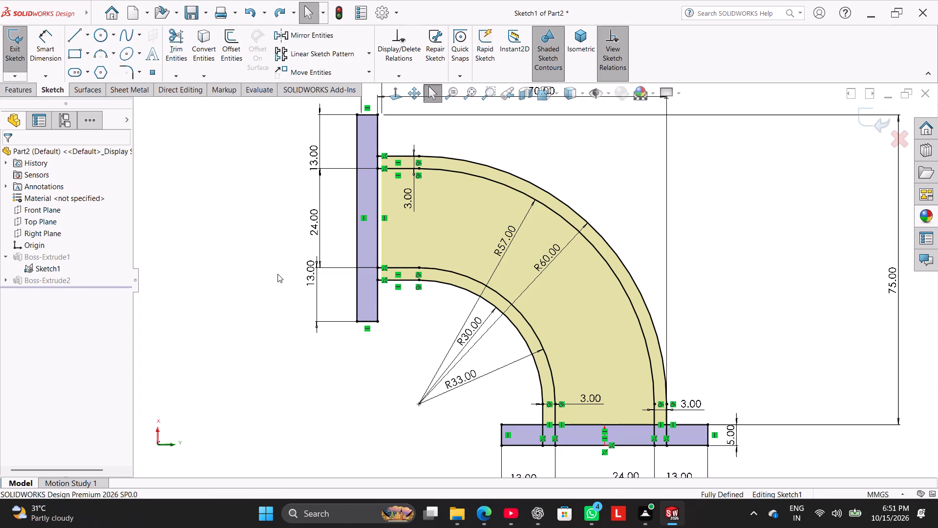
{"action": "key", "text": "ctrl+z"}
{"action": "key", "text": "ctrl+z"}
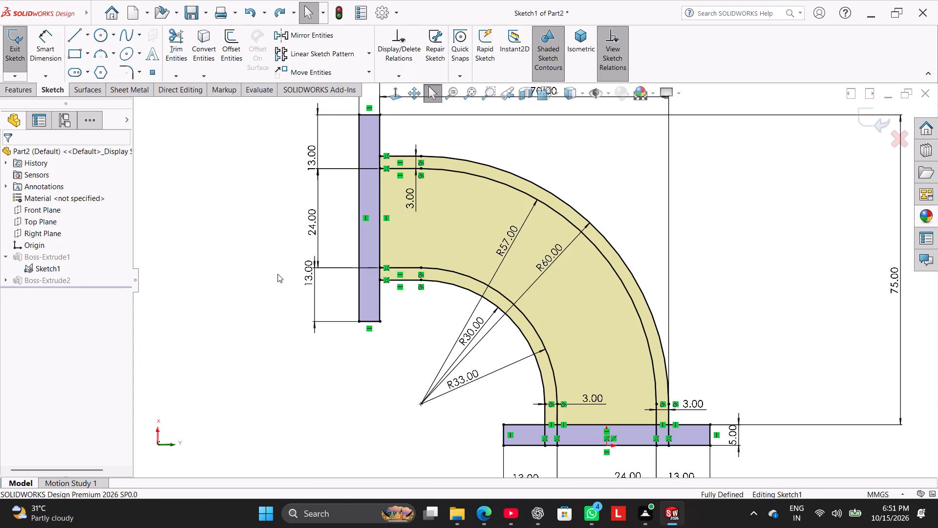
{"action": "key", "text": "ctrl+z"}
{"action": "key", "text": "ctrl+z"}
{"action": "key", "text": "ctrl+z"}
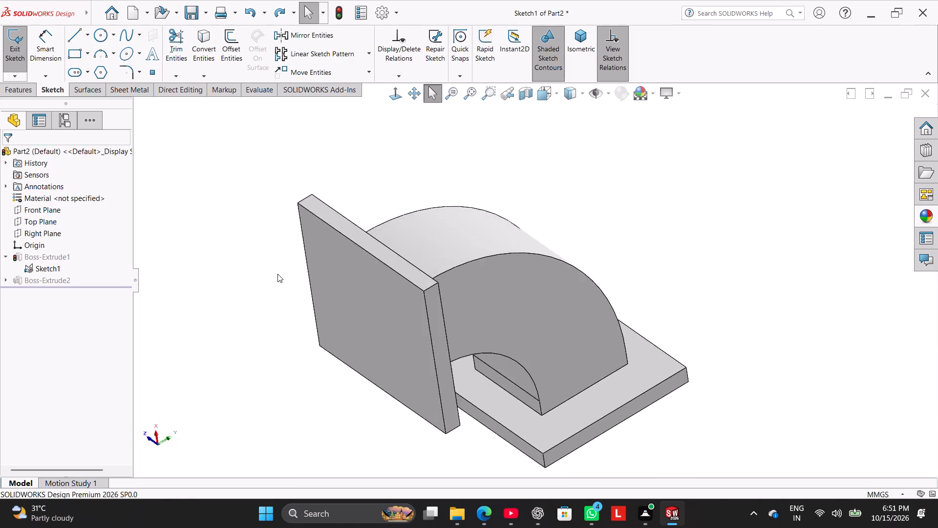
{"action": "key", "text": "ctrl+z"}
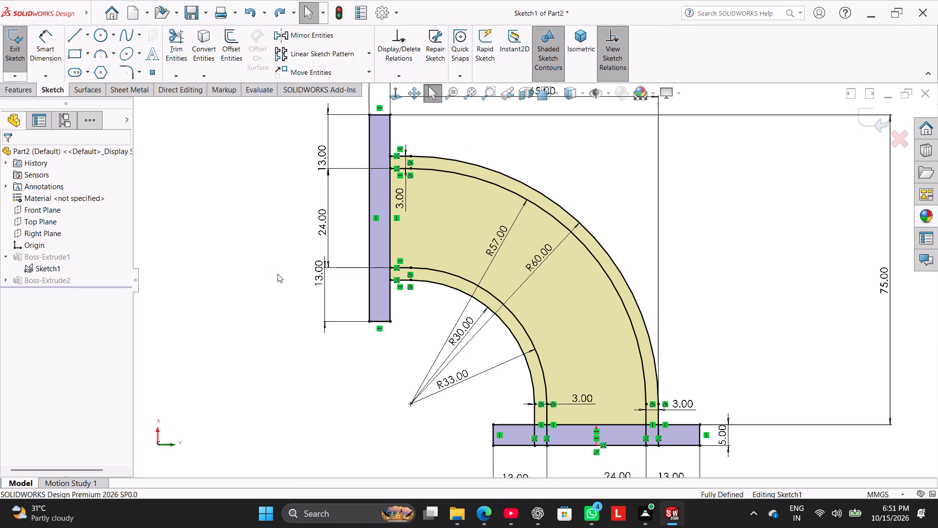
{"action": "key", "text": "ctrl+z"}
{"action": "key", "text": "ctrl+z"}
{"action": "key", "text": "ctrl+z"}
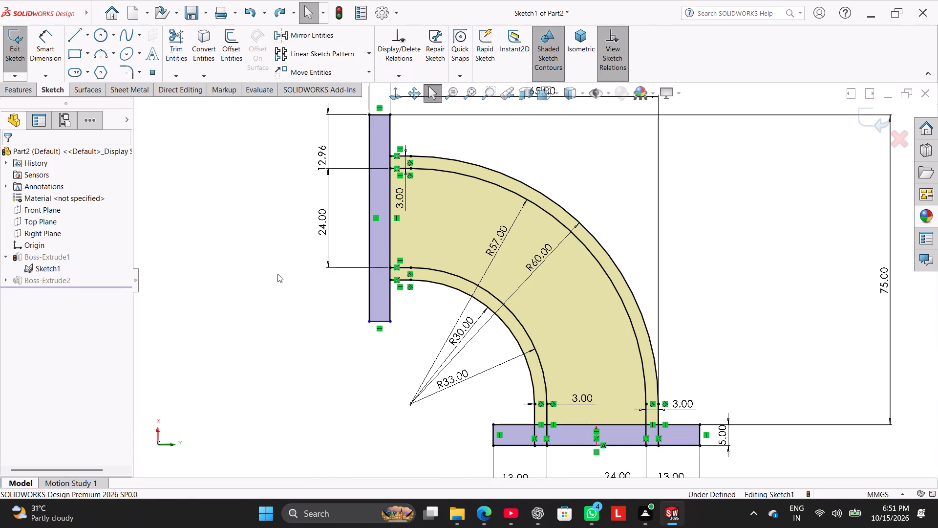
{"action": "key", "text": "ctrl+z"}
{"action": "key", "text": "ctrl+z"}
{"action": "key", "text": "ctrl+z"}
{"action": "key", "text": "ctrl+z"}
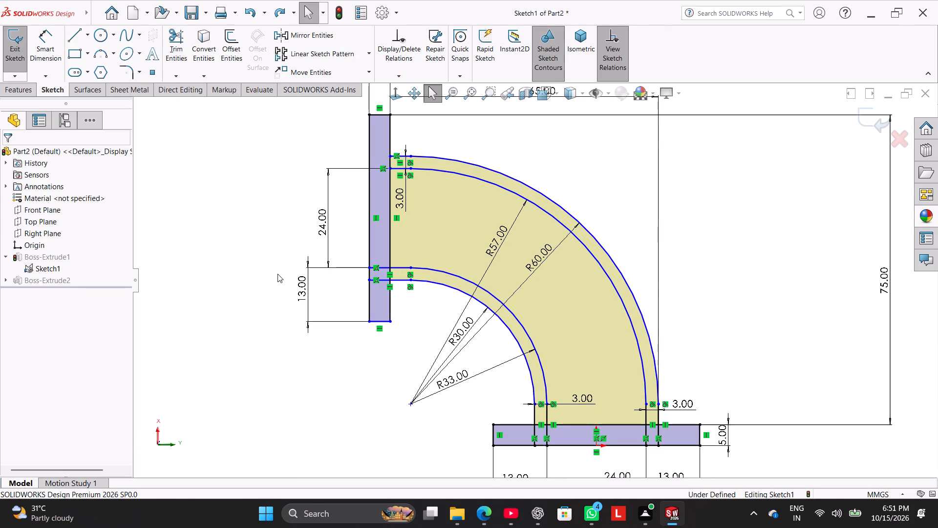
{"action": "key", "text": "ctrl+z"}
{"action": "key", "text": "ctrl+z"}
{"action": "key", "text": "ctrl+z"}
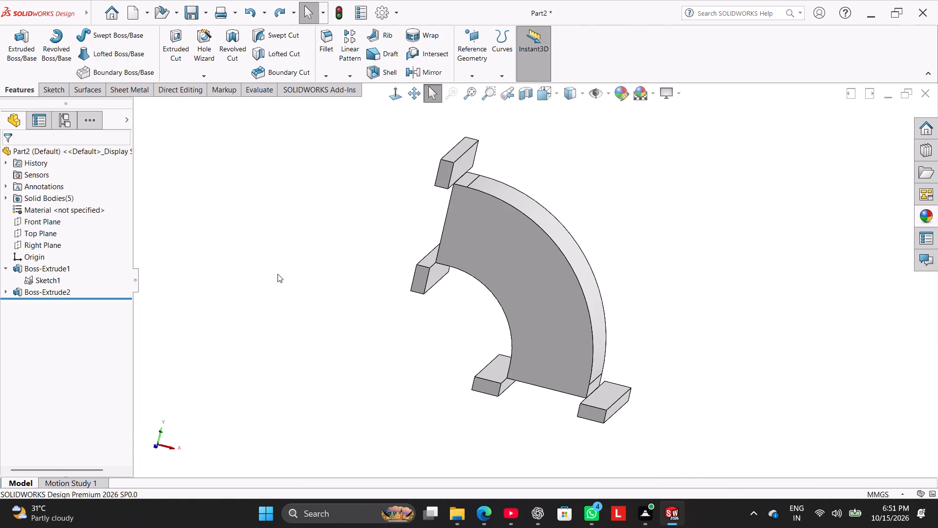
{"action": "key", "text": "ctrl+y"}
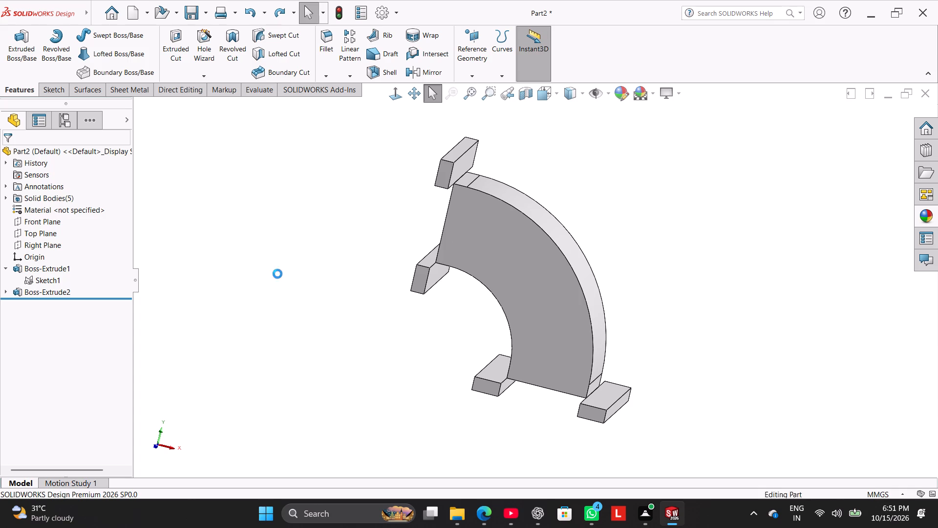
{"action": "right_click", "coordinate": [57, 275]}
{"action": "left_click", "coordinate": [67, 244]}
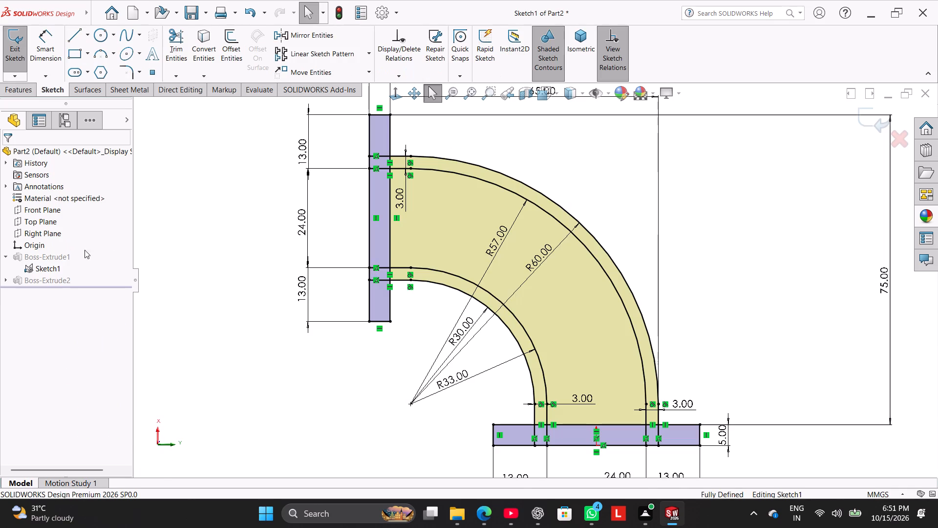
{"action": "left_click", "coordinate": [21, 52]}
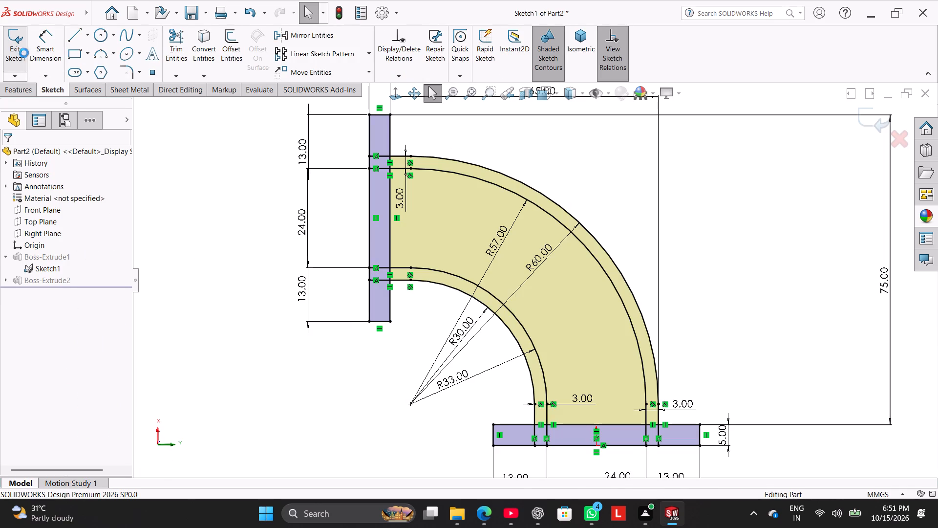
Cut-extrude Sketch1's inner passage region and the adjoining regions between the inner walls through both flanges as a Mid Plane cut 29 mm deep.
{"action": "left_click", "coordinate": [167, 63]}
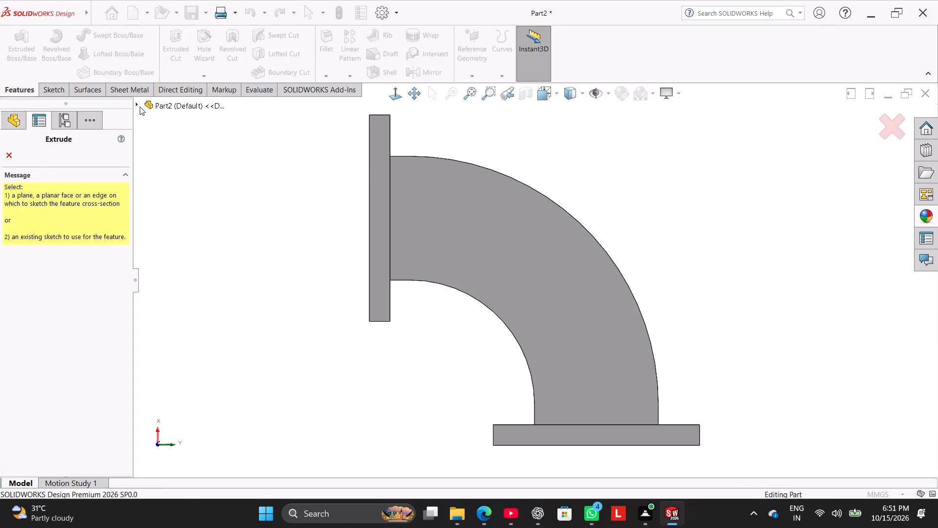
{"action": "left_click", "coordinate": [139, 106]}
{"action": "left_click", "coordinate": [149, 220]}
{"action": "left_click", "coordinate": [177, 232]}
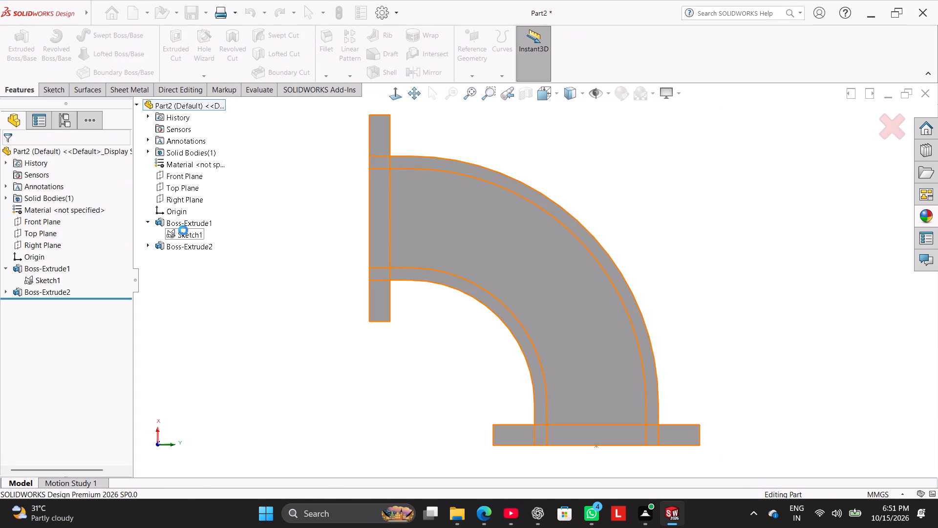
{"action": "left_click", "coordinate": [372, 230]}
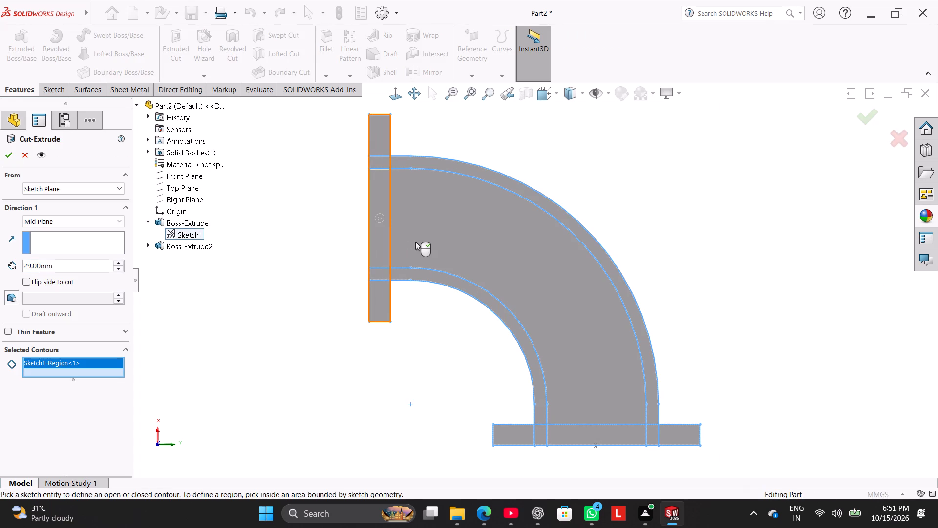
{"action": "left_click", "coordinate": [430, 236]}
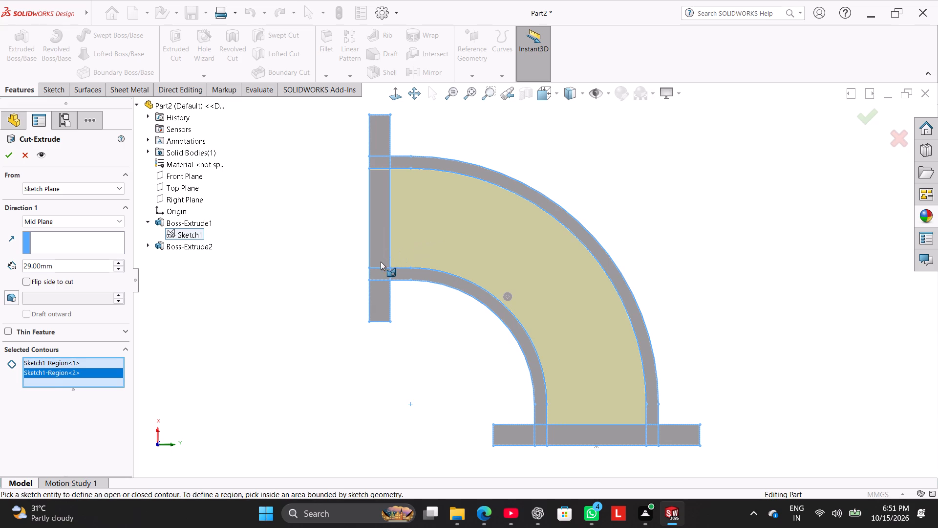
{"action": "left_click", "coordinate": [381, 262]}
{"action": "left_click", "coordinate": [575, 432]}
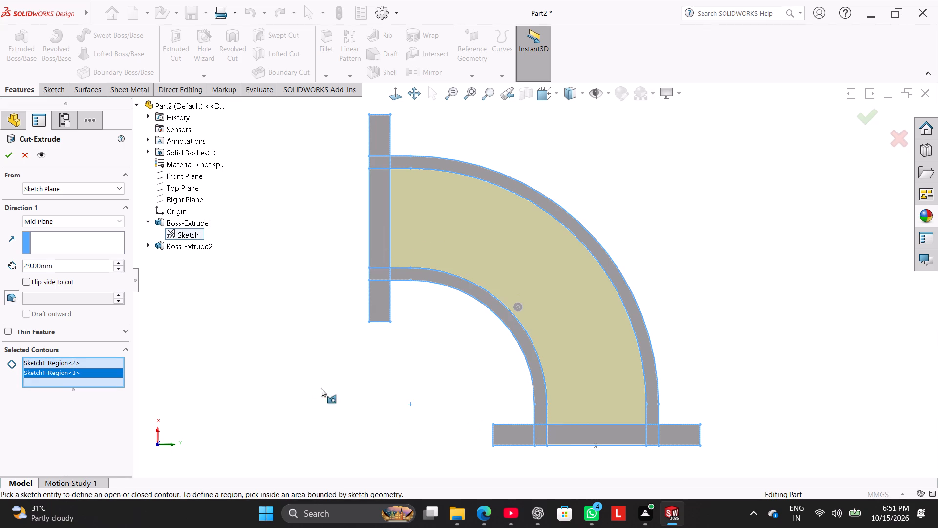
{"action": "middle_click_drag", "start_coordinate": [310, 379], "coordinate": [296, 374]}
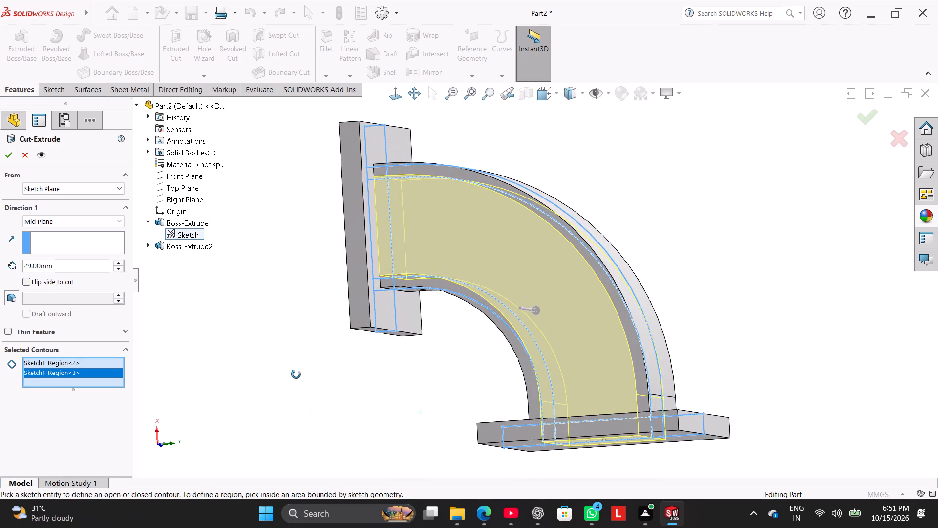
{"action": "middle_click_drag", "start_coordinate": [296, 374], "coordinate": [301, 396]}
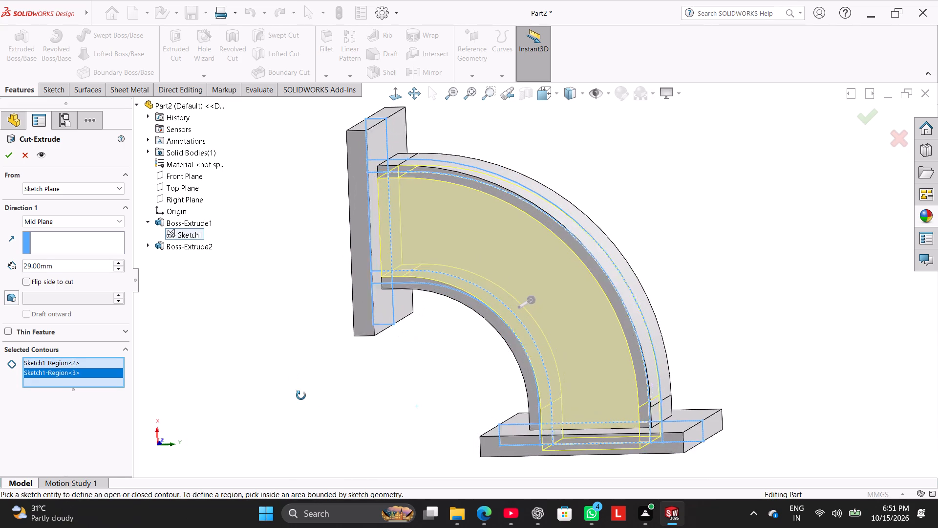
{"action": "middle_click_drag", "start_coordinate": [301, 396], "coordinate": [302, 390]}
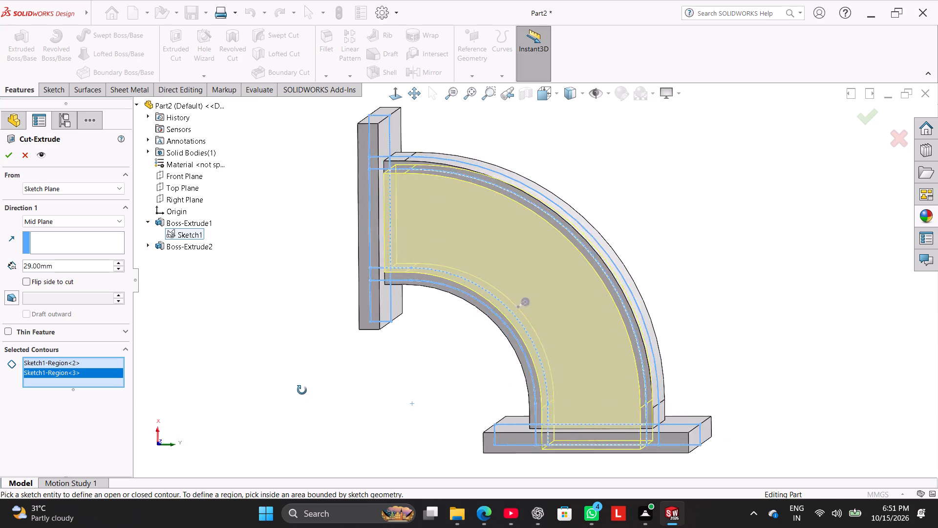
{"action": "middle_click_drag", "start_coordinate": [302, 390], "coordinate": [299, 427]}
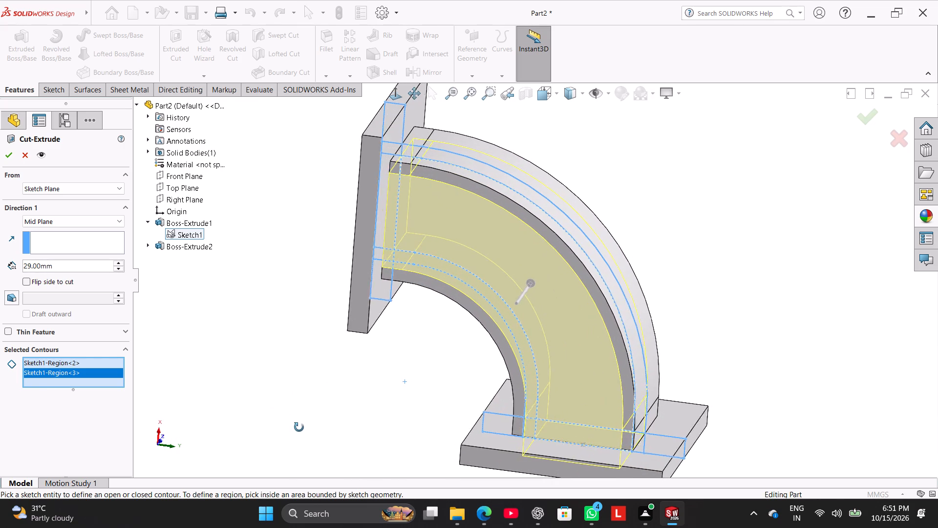
{"action": "middle_click_drag", "start_coordinate": [299, 427], "coordinate": [309, 401]}
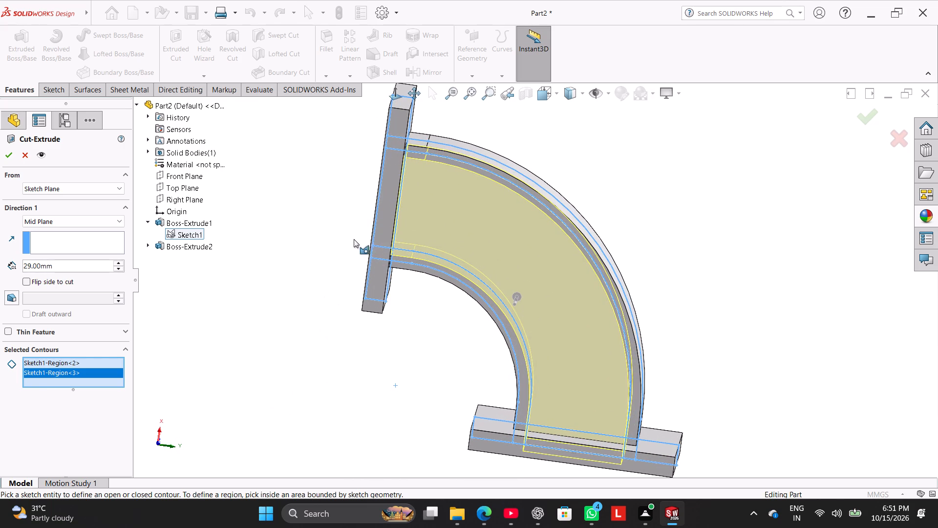
{"action": "left_click", "coordinate": [382, 214]}
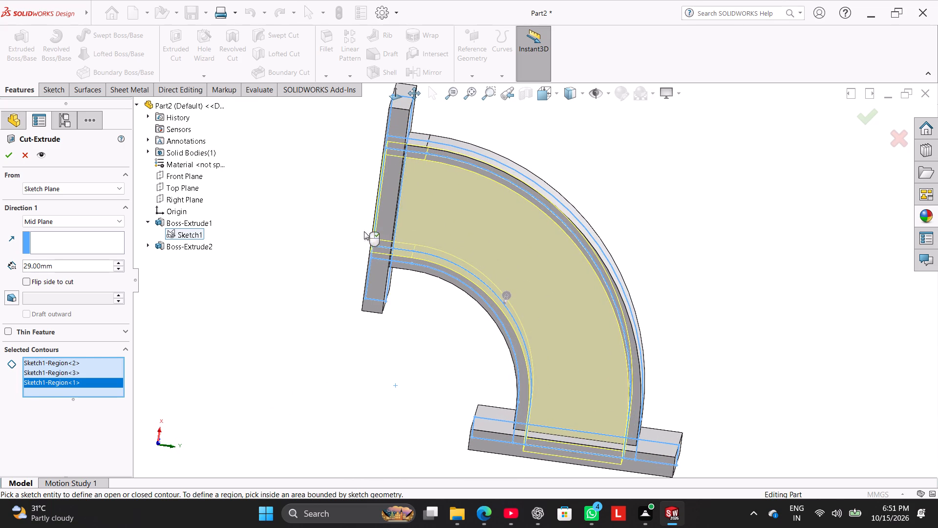
{"action": "middle_click_drag", "start_coordinate": [315, 280], "coordinate": [311, 278]}
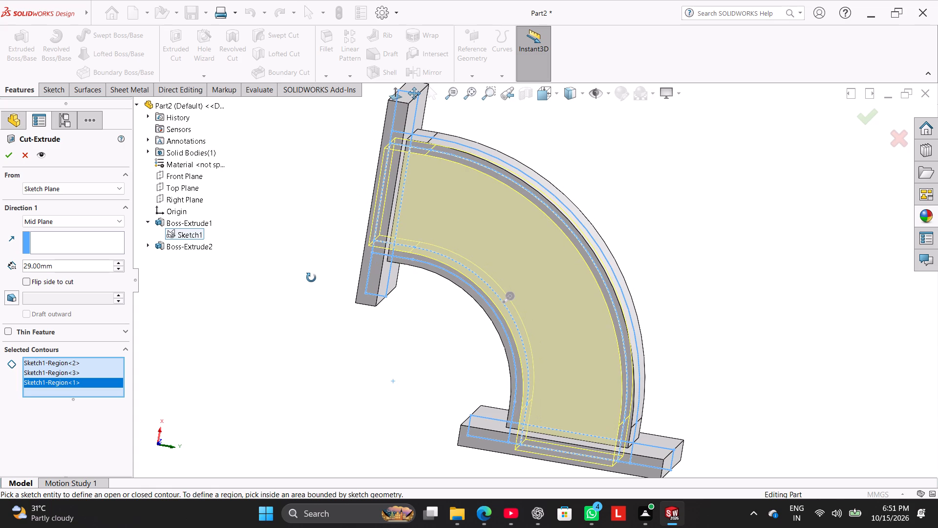
{"action": "middle_click_drag", "start_coordinate": [311, 278], "coordinate": [307, 281]}
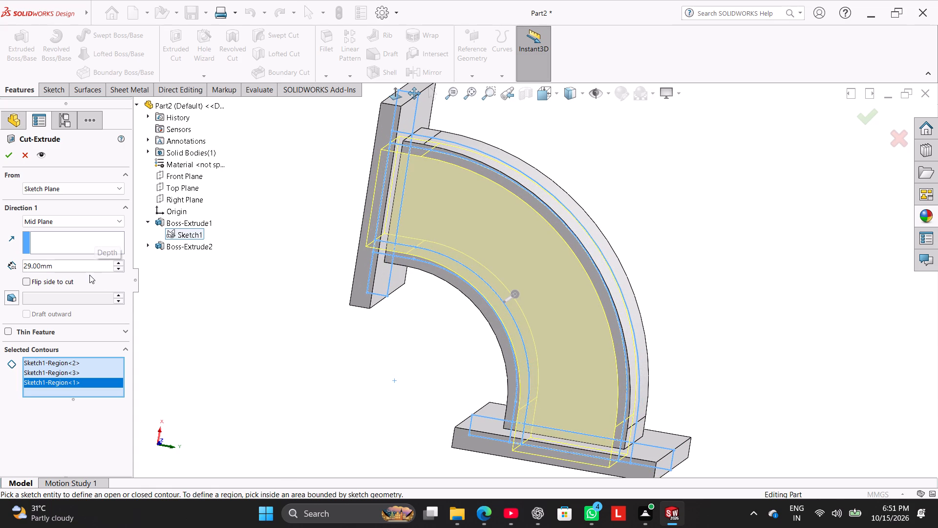
{"action": "left_click", "coordinate": [5, 155]}
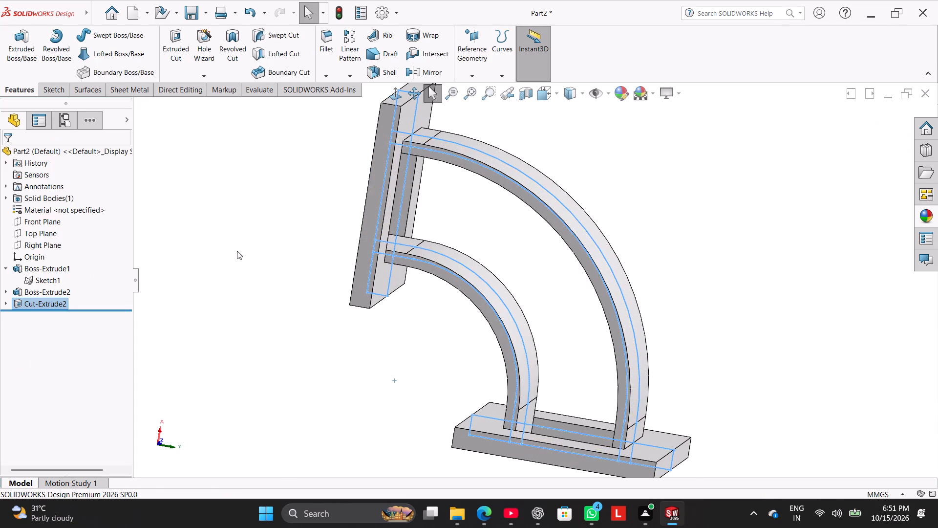
Examine the passage cut around the elbow walls and flanges, and check the depth and selected regions of Cut-Extrude2.
{"action": "middle_click_drag", "start_coordinate": [249, 251], "coordinate": [212, 212]}
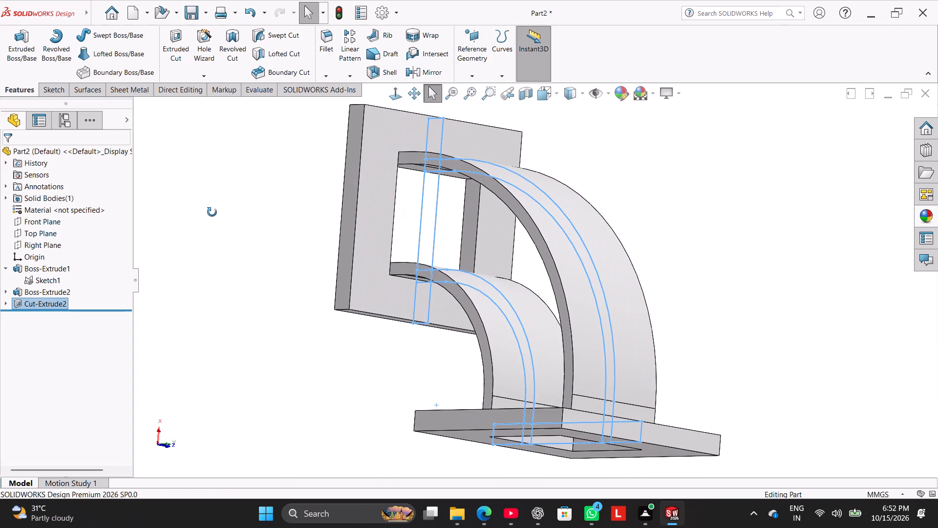
{"action": "middle_click_drag", "start_coordinate": [212, 212], "coordinate": [291, 278]}
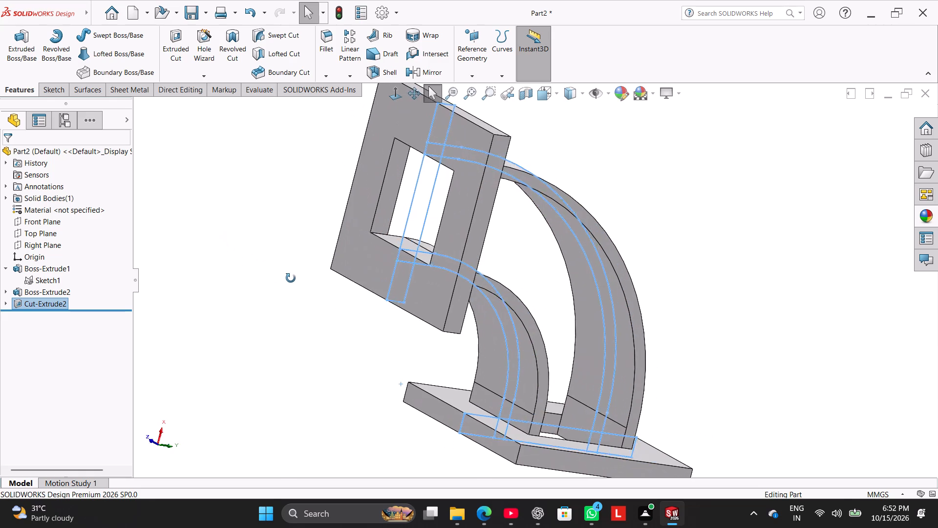
{"action": "middle_click_drag", "start_coordinate": [291, 278], "coordinate": [257, 255]}
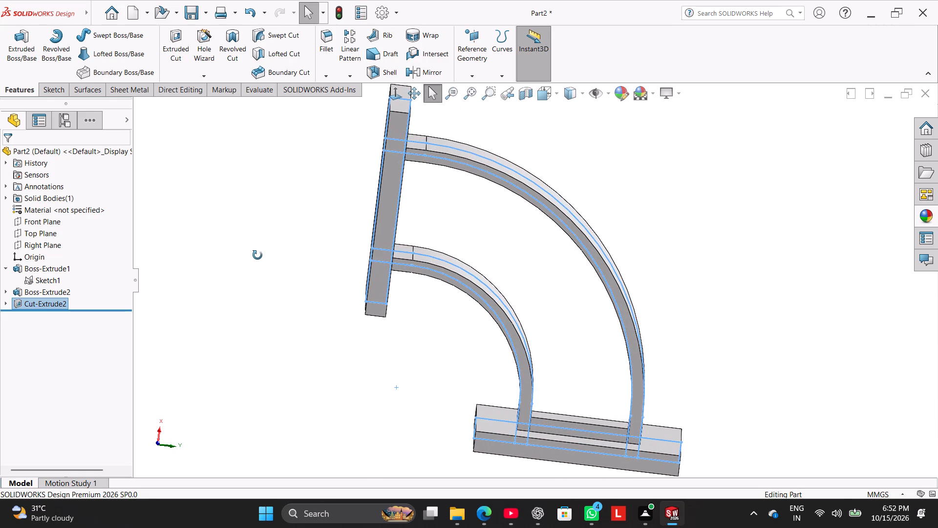
{"action": "middle_click_drag", "start_coordinate": [257, 255], "coordinate": [257, 247]}
{"action": "right_click", "coordinate": [64, 304]}
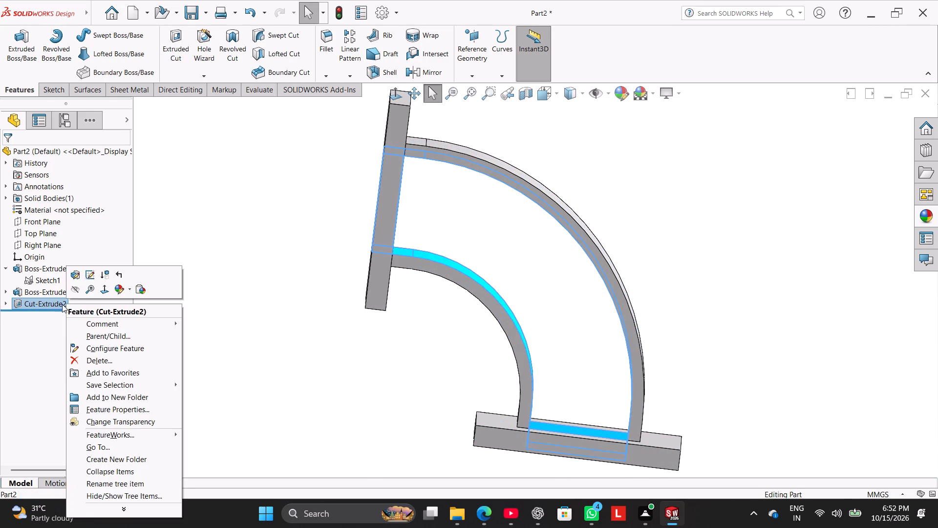
{"action": "left_click", "coordinate": [80, 270]}
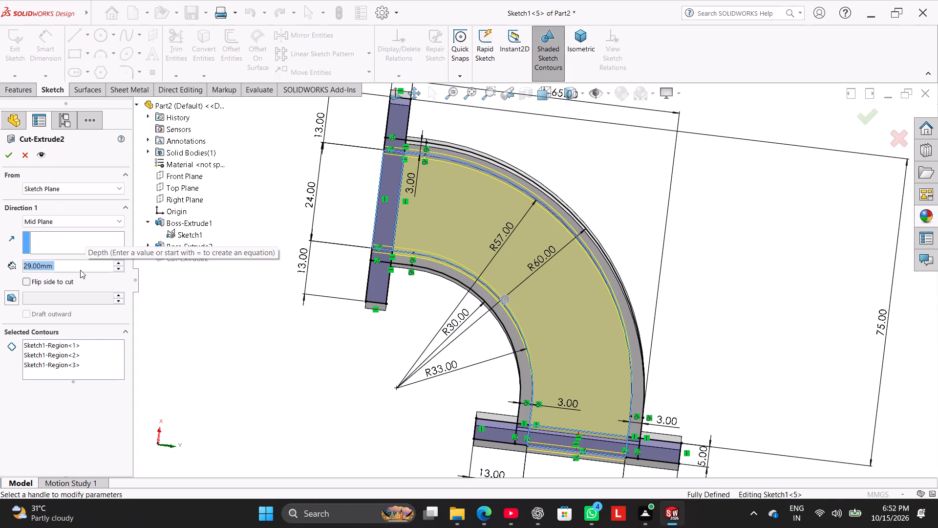
{"action": "left_click", "coordinate": [9, 156]}
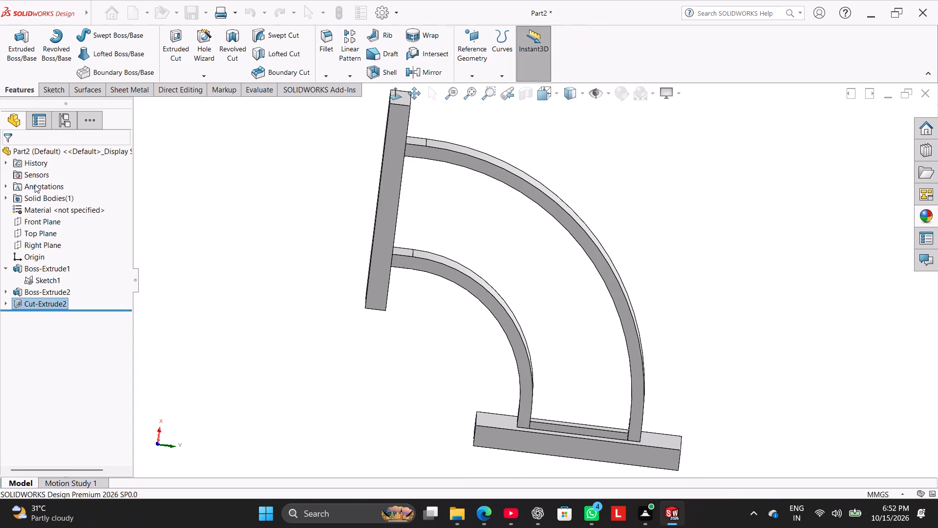
{"action": "left_click", "coordinate": [197, 250]}
Edit the elbow extrusion Boss-Extrude1 and set its Mid Plane depth to 29+3+3, giving 35 mm.
{"action": "left_click", "coordinate": [7, 268]}
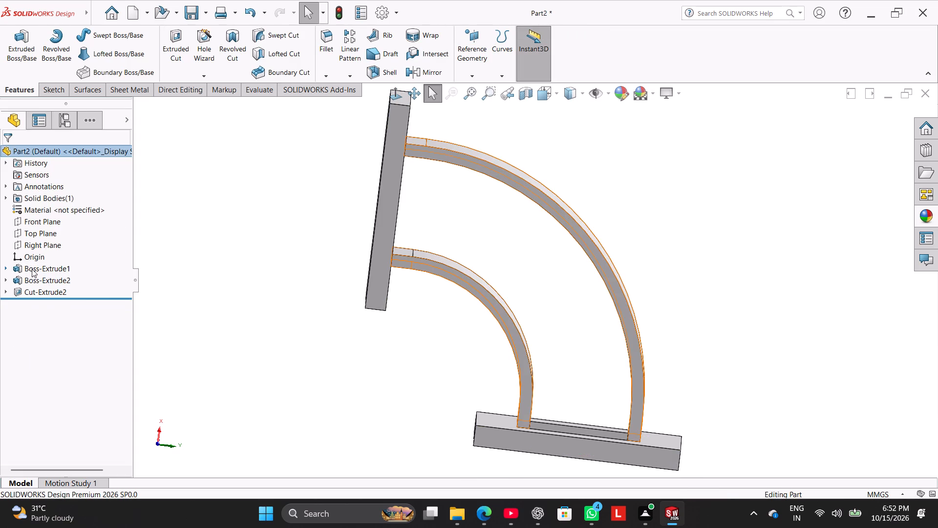
{"action": "right_click", "coordinate": [32, 269]}
{"action": "left_click", "coordinate": [46, 241]}
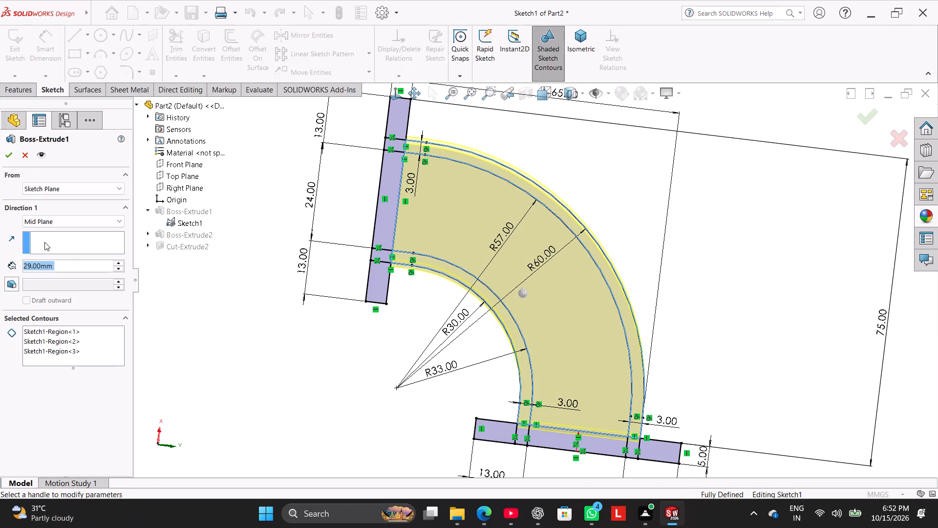
{"action": "double_click", "coordinate": [68, 265]}
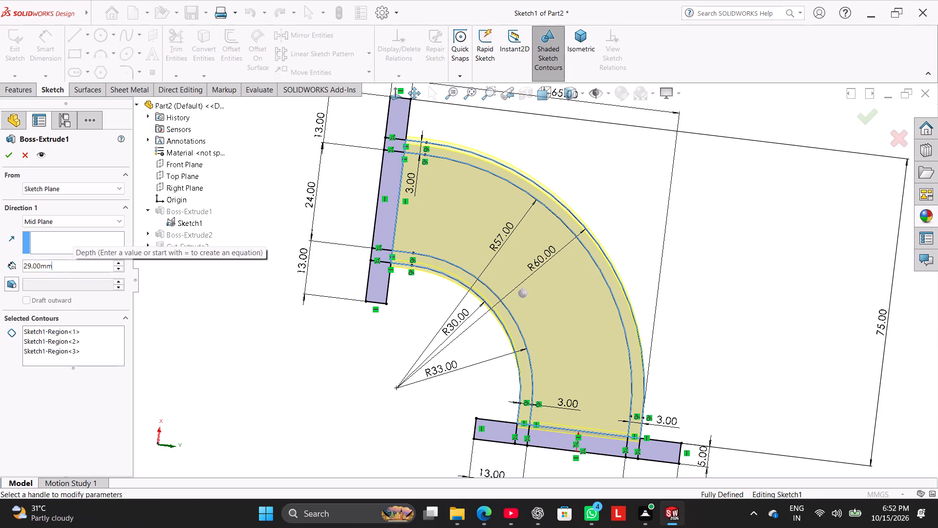
{"action": "type", "text": "29+"}
{"action": "type", "text": "3+3"}
{"action": "key", "text": "Return"}
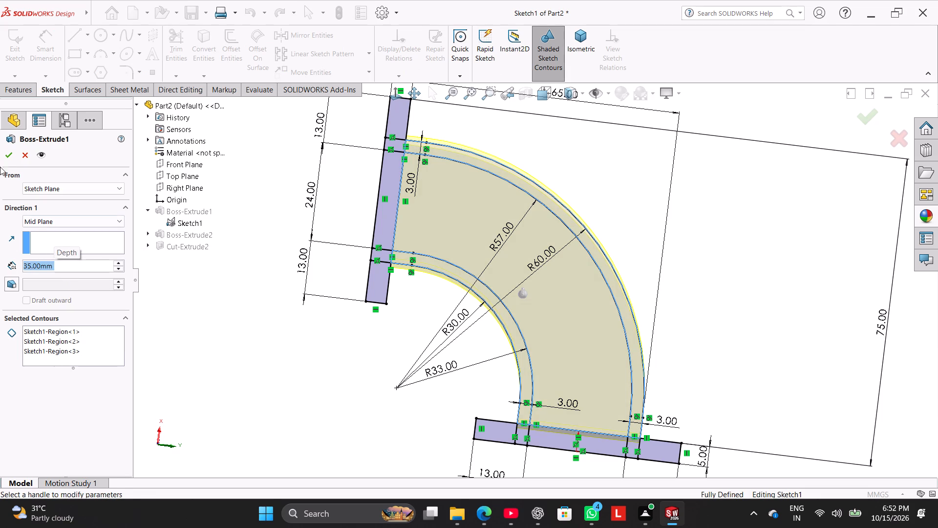
{"action": "left_click", "coordinate": [4, 158]}
{"action": "left_click", "coordinate": [279, 308]}
{"action": "left_click_drag", "start_coordinate": [300, 308], "coordinate": [326, 321]}
{"action": "middle_click_drag", "start_coordinate": [329, 322], "coordinate": [368, 349]}
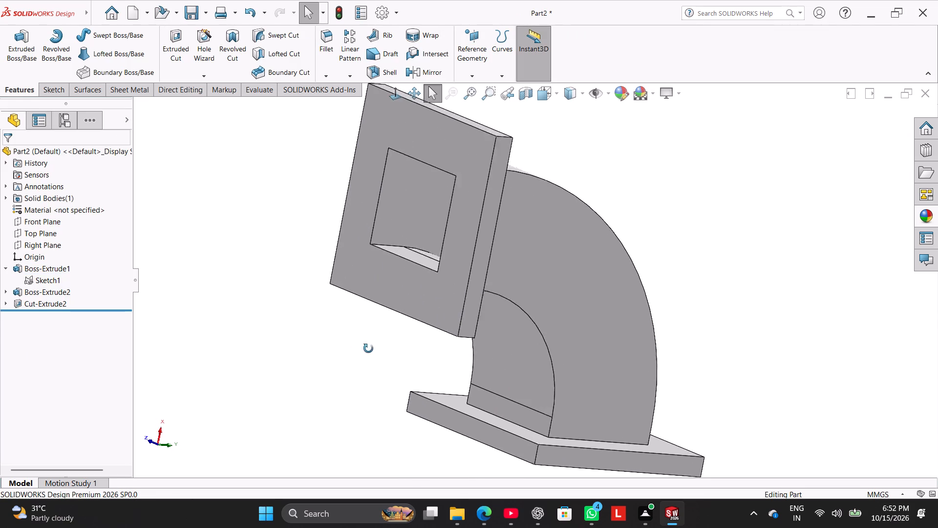
{"action": "middle_click_drag", "start_coordinate": [368, 349], "coordinate": [349, 314]}
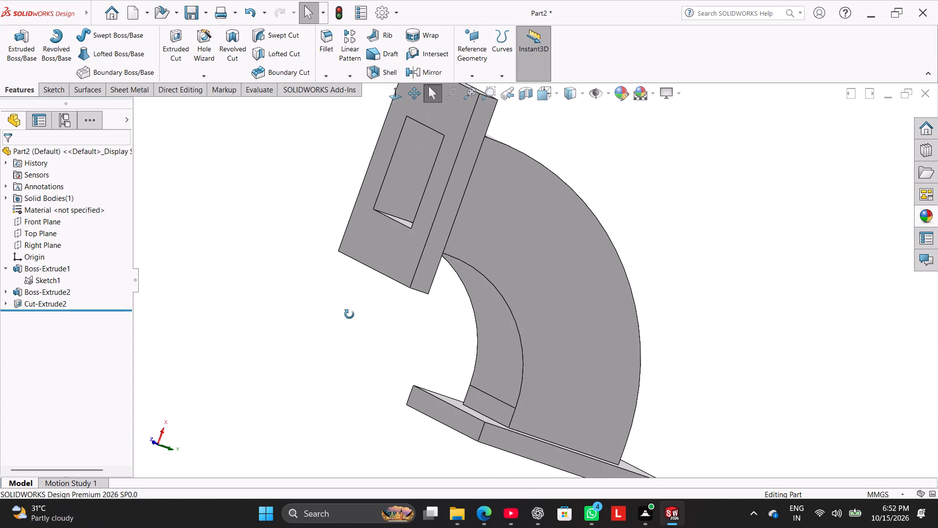
{"action": "middle_click_drag", "start_coordinate": [349, 314], "coordinate": [349, 317]}
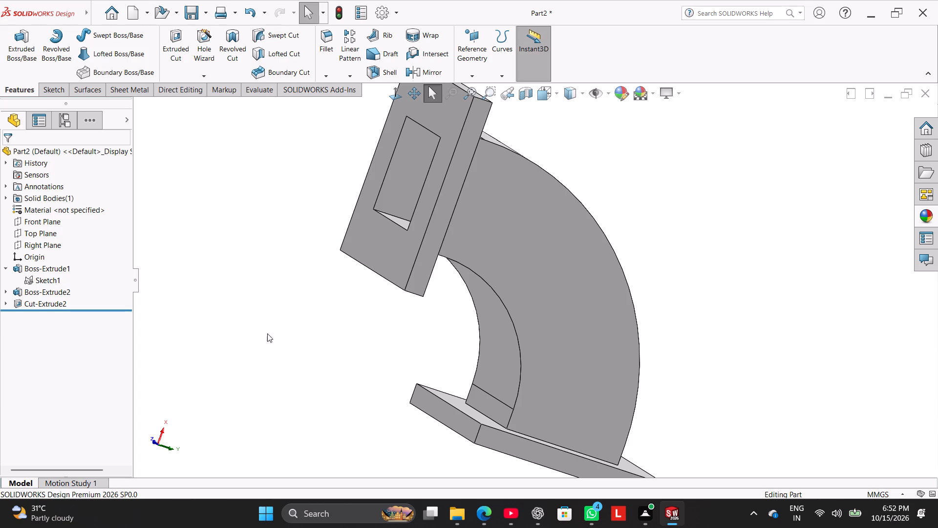
Examine the duct's side walls and inner passage in the top view with hidden lines visible.
{"action": "middle_click_drag", "start_coordinate": [267, 333], "coordinate": [286, 347]}
{"action": "scroll", "coordinate": [284, 344], "scroll_direction": "up", "scroll_amount": 1}
{"action": "right_click_drag", "start_coordinate": [269, 341], "coordinate": [360, 215]}
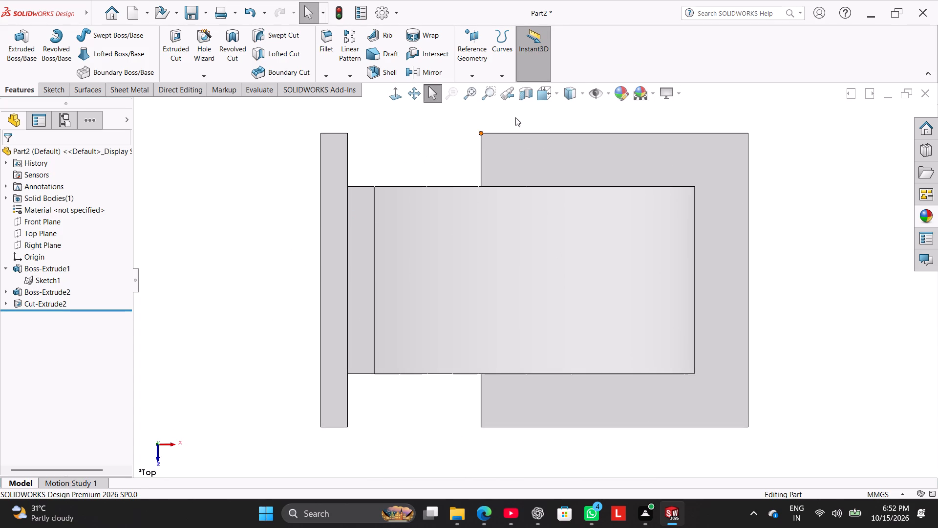
{"action": "left_click", "coordinate": [584, 96]}
{"action": "left_click", "coordinate": [575, 171]}
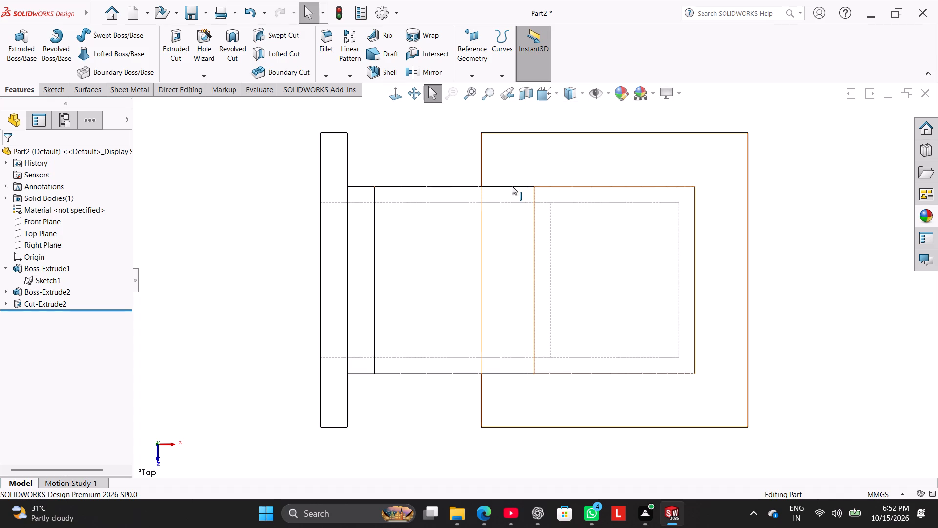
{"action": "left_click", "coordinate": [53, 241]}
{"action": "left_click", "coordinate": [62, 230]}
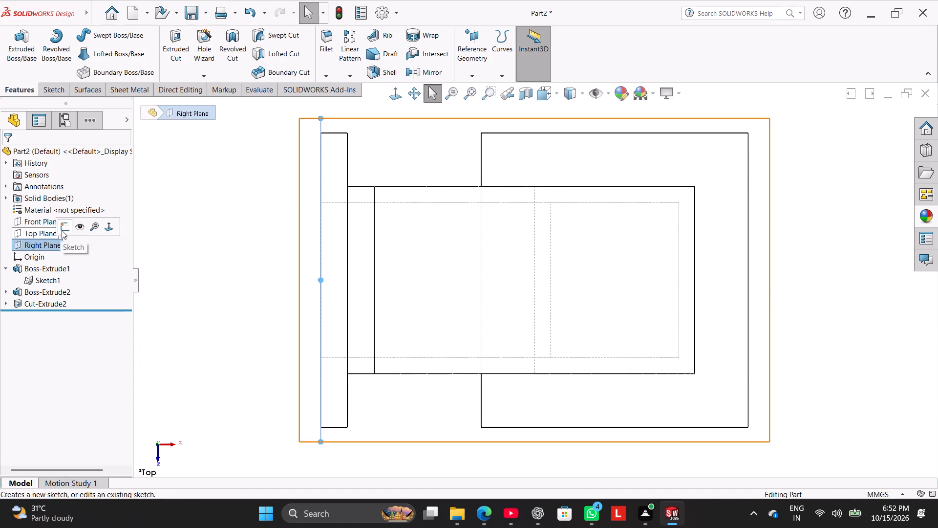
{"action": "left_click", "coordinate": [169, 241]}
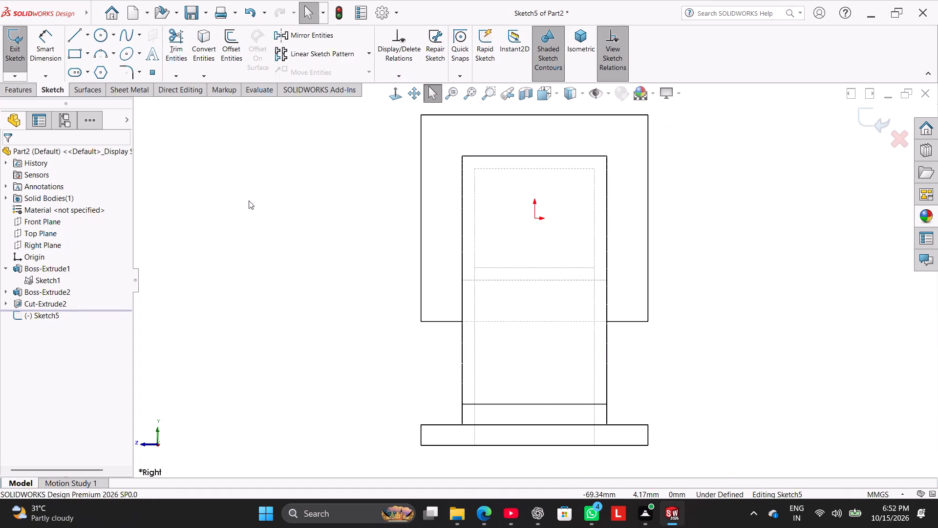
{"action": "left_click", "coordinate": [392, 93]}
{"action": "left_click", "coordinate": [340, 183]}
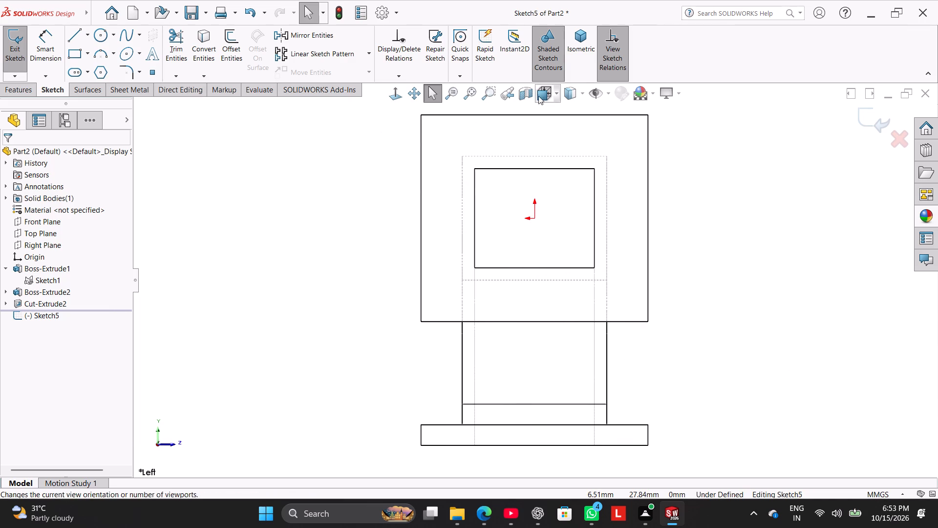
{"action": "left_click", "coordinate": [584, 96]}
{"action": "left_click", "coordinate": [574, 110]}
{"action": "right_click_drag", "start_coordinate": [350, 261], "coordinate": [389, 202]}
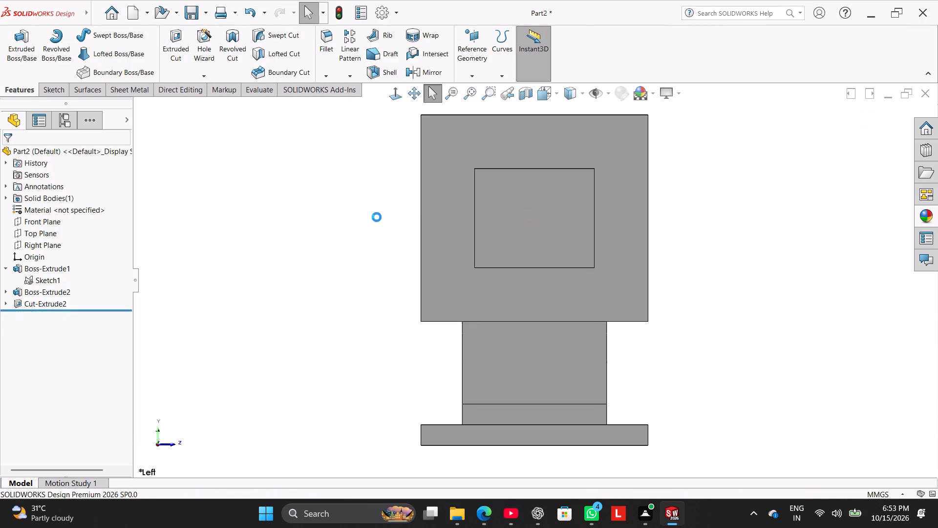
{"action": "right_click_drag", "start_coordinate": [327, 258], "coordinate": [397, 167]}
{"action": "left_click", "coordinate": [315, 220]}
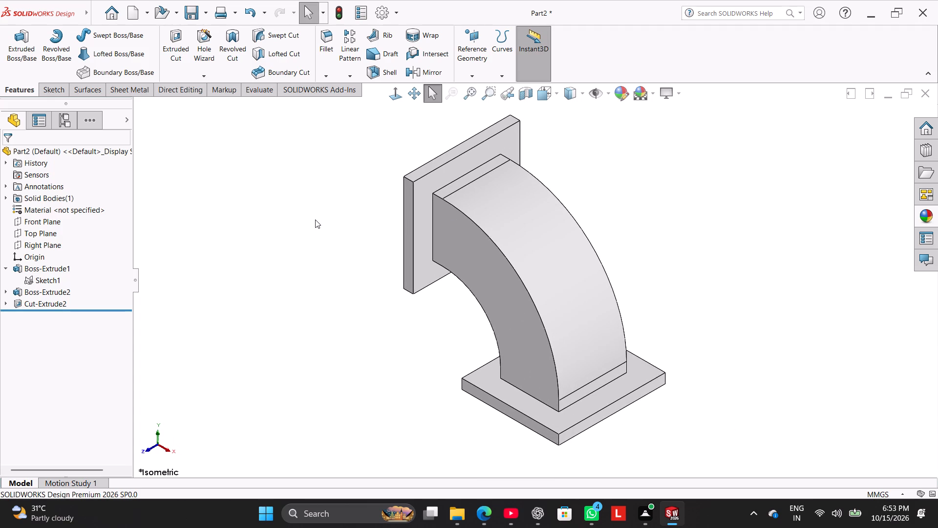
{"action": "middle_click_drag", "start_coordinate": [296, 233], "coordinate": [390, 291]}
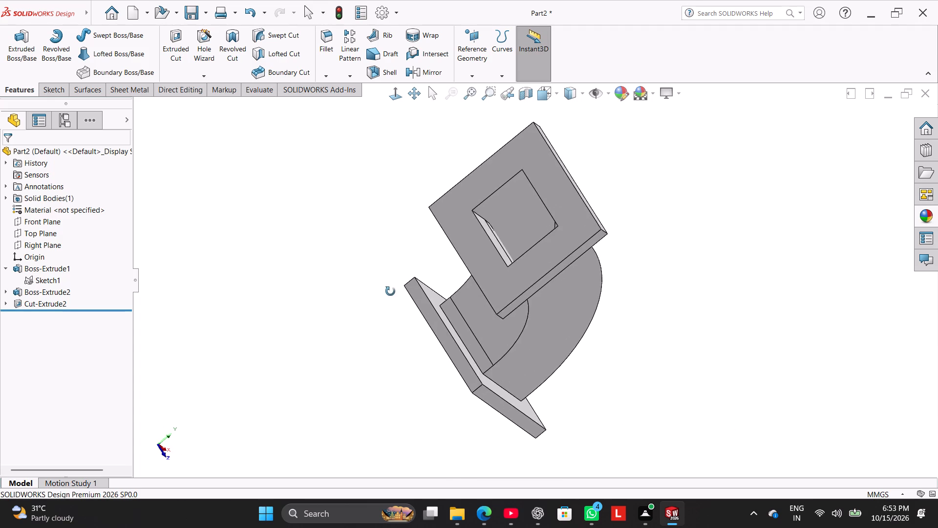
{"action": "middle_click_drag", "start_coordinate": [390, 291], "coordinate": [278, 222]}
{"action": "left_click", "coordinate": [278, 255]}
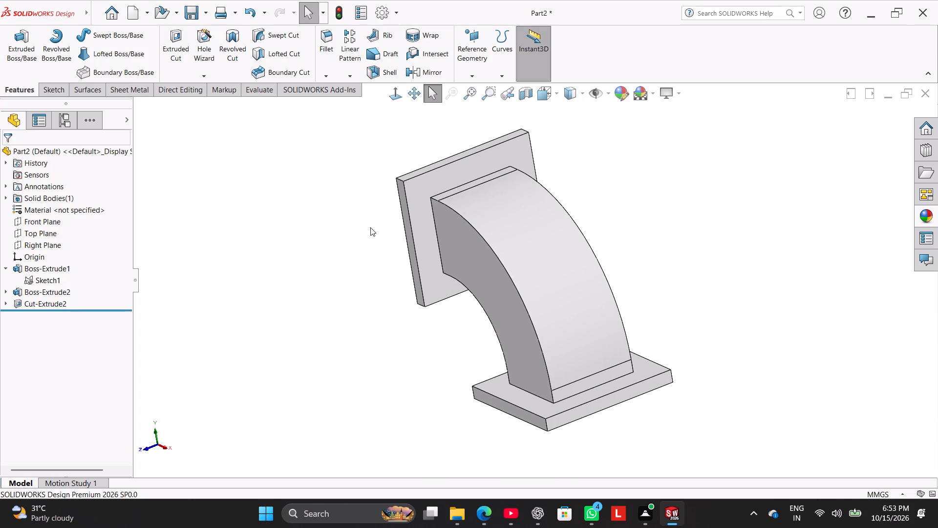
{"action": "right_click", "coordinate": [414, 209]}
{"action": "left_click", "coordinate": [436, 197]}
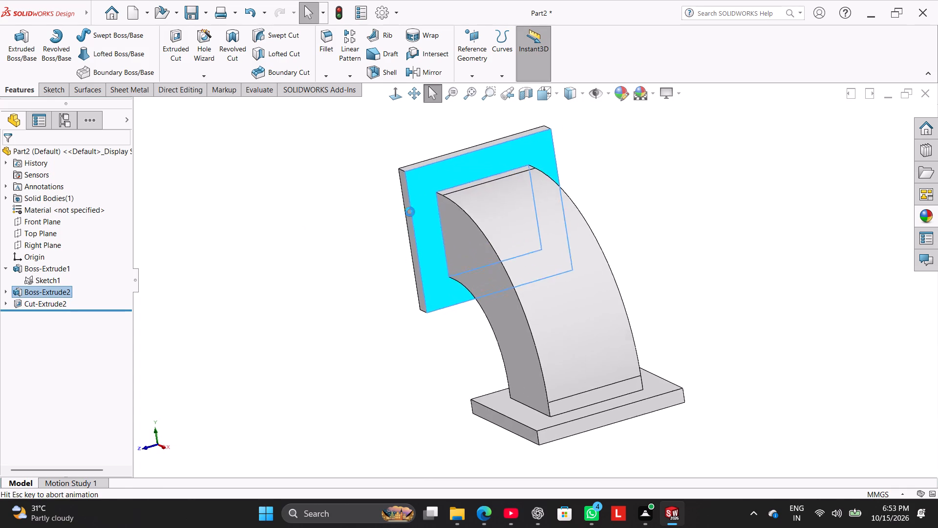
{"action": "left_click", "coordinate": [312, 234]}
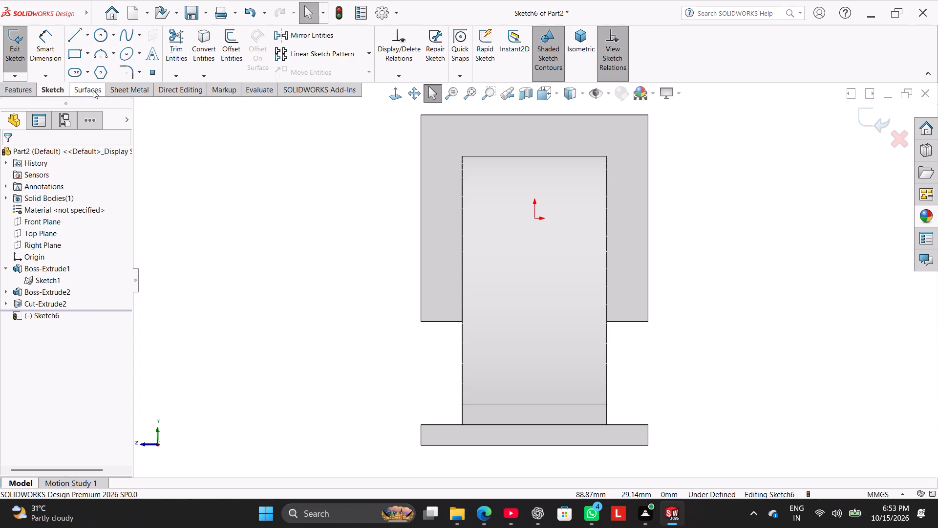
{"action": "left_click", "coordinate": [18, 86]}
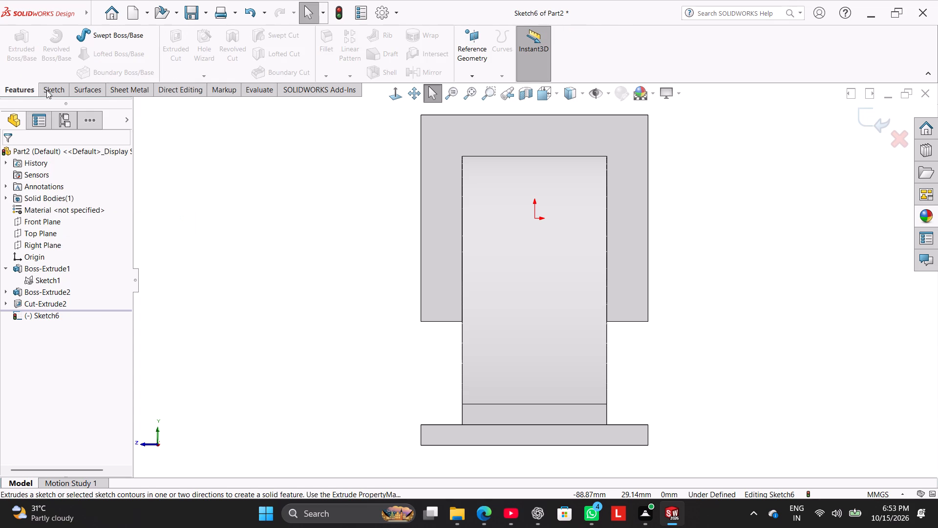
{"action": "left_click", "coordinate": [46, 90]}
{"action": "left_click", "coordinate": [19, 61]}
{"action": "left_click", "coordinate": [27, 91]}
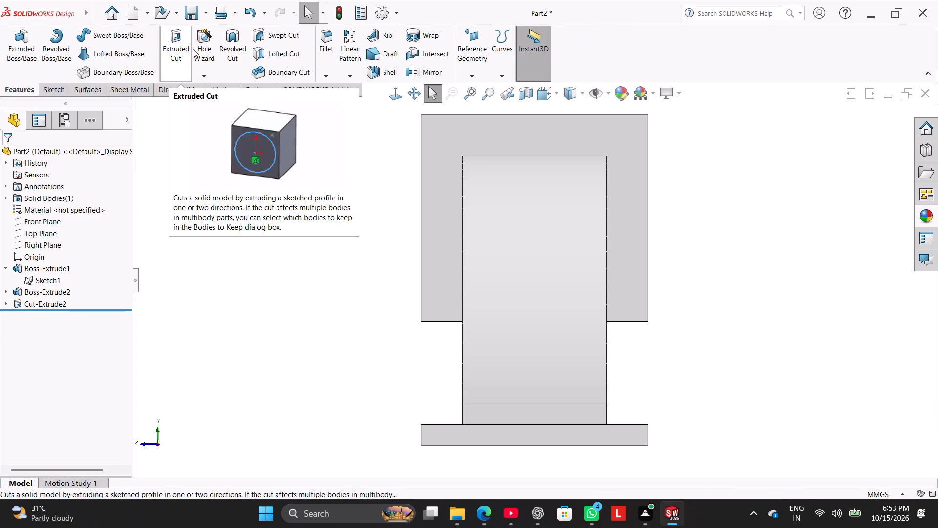
Set up a Hole Wizard plain hole with standard ISO, type Dowel Holes, size Ø6.0 and end condition Through All.
{"action": "left_click", "coordinate": [201, 49]}
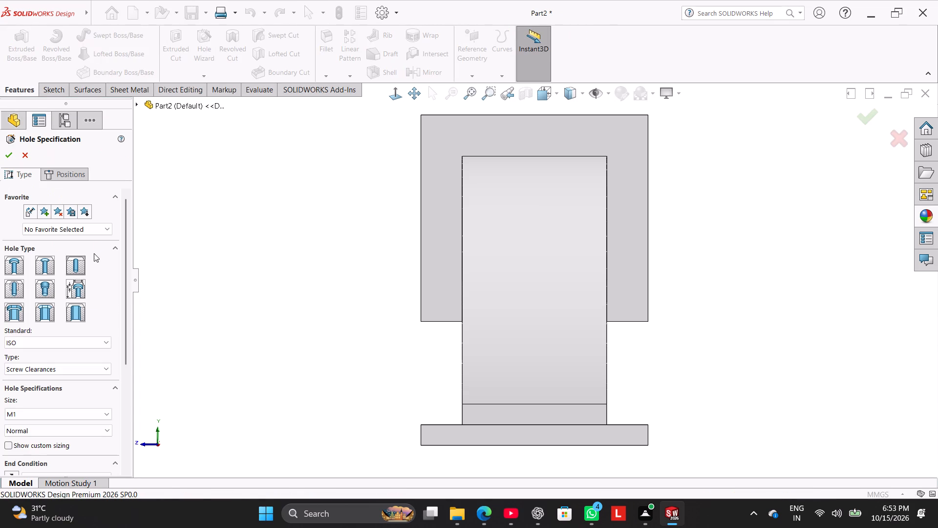
{"action": "left_click", "coordinate": [77, 264]}
{"action": "left_click", "coordinate": [78, 371]}
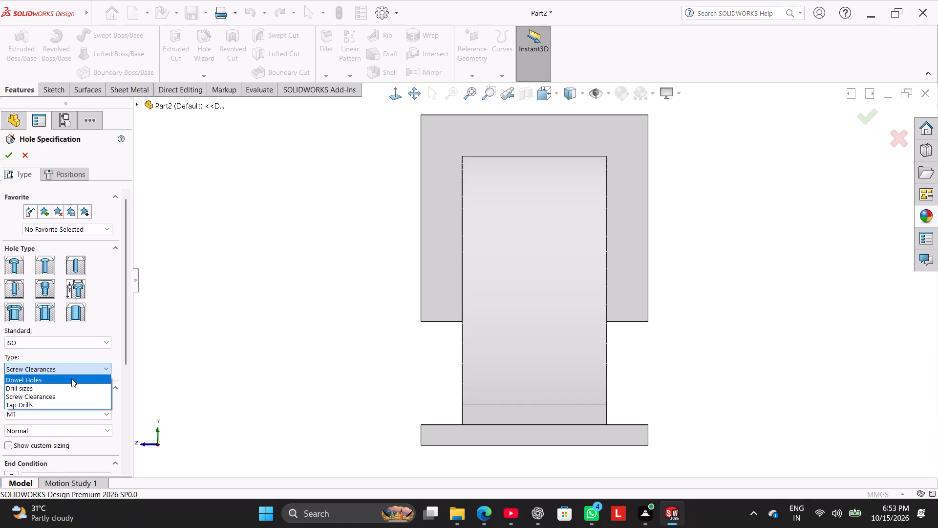
{"action": "left_click", "coordinate": [67, 387]}
{"action": "left_click", "coordinate": [68, 370]}
{"action": "left_click", "coordinate": [67, 381]}
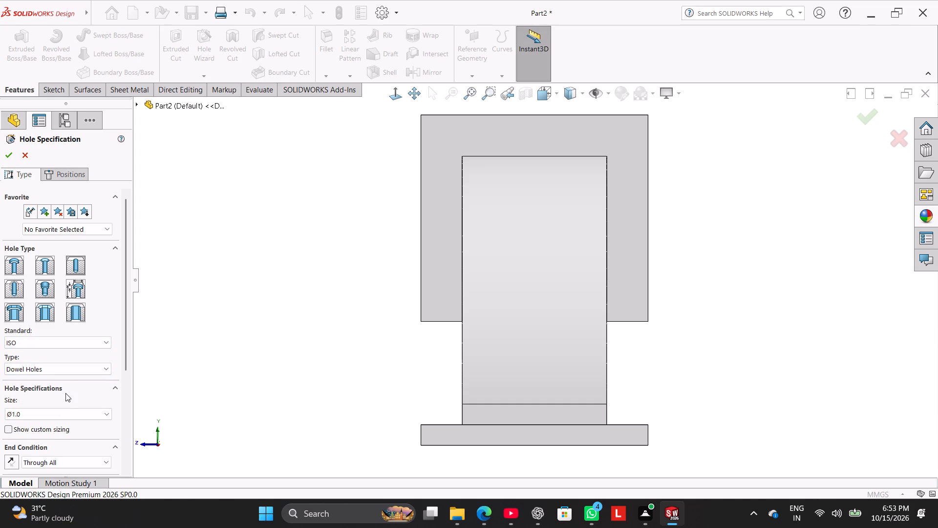
{"action": "left_click", "coordinate": [66, 415]}
{"action": "scroll", "coordinate": [61, 338], "scroll_direction": "up", "scroll_amount": 1}
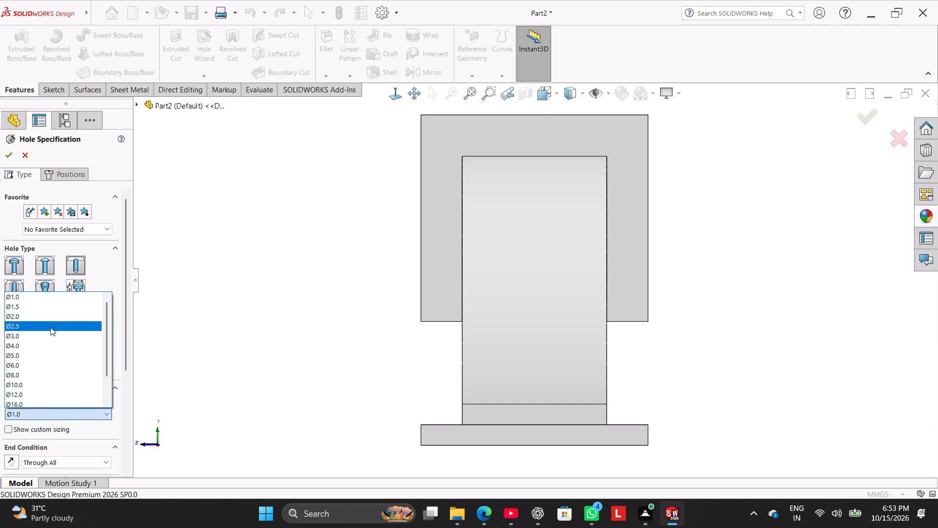
{"action": "left_click", "coordinate": [47, 365]}
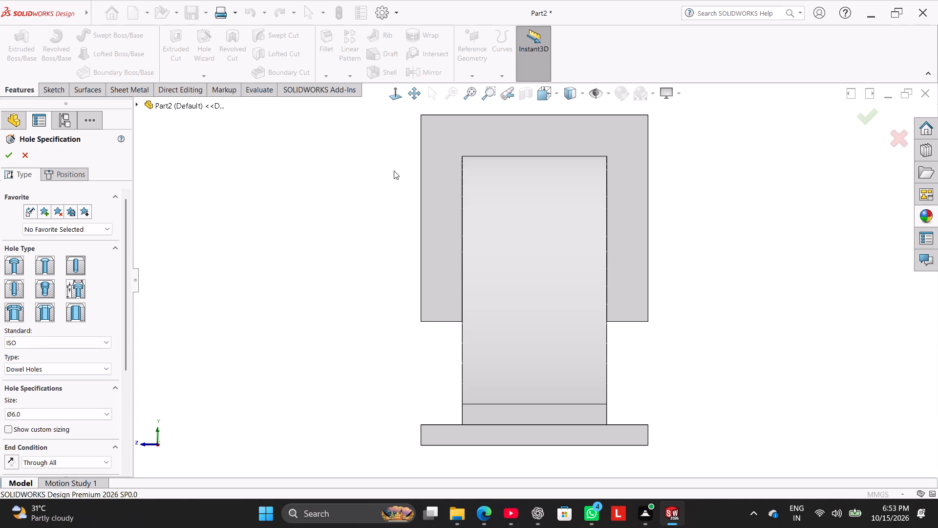
Place four hole positions on the elbow-side face of the upper flange, one near each corner.
{"action": "left_click", "coordinate": [77, 177]}
{"action": "left_click", "coordinate": [443, 147]}
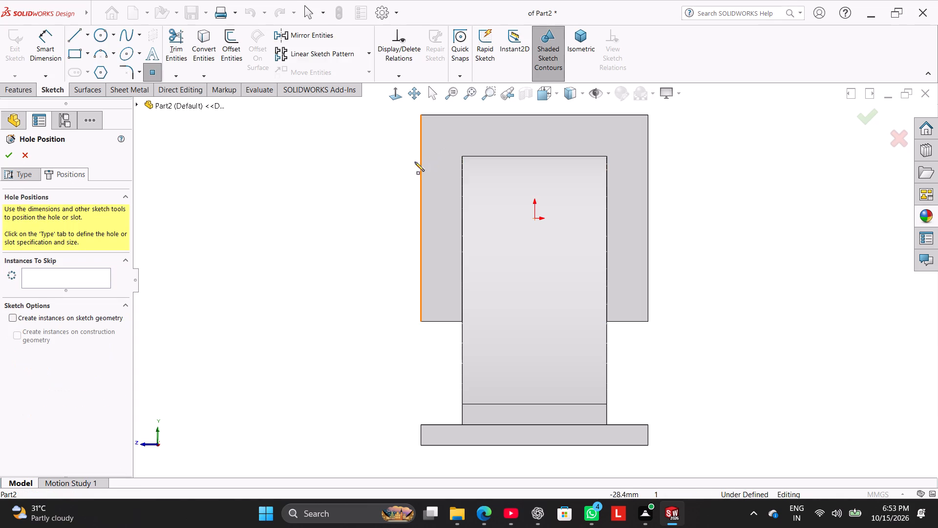
{"action": "left_click", "coordinate": [452, 136]}
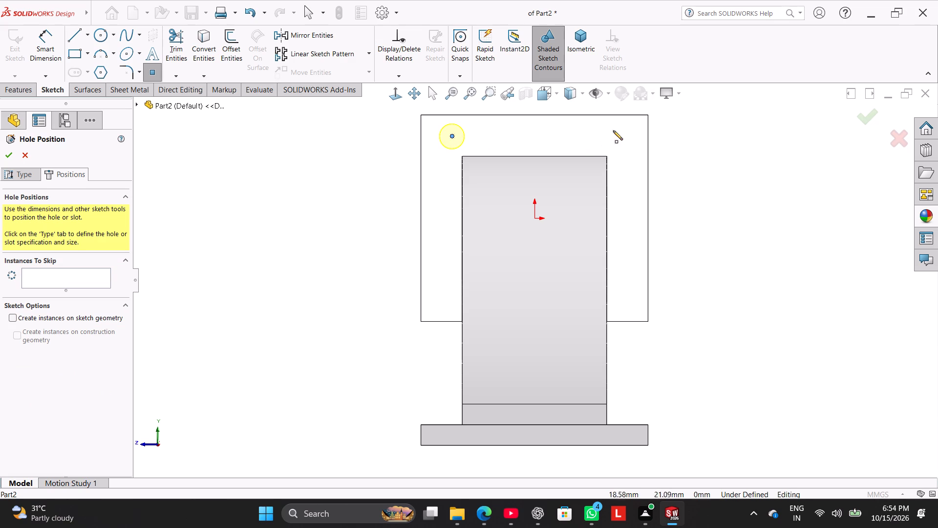
{"action": "left_click", "coordinate": [622, 136]}
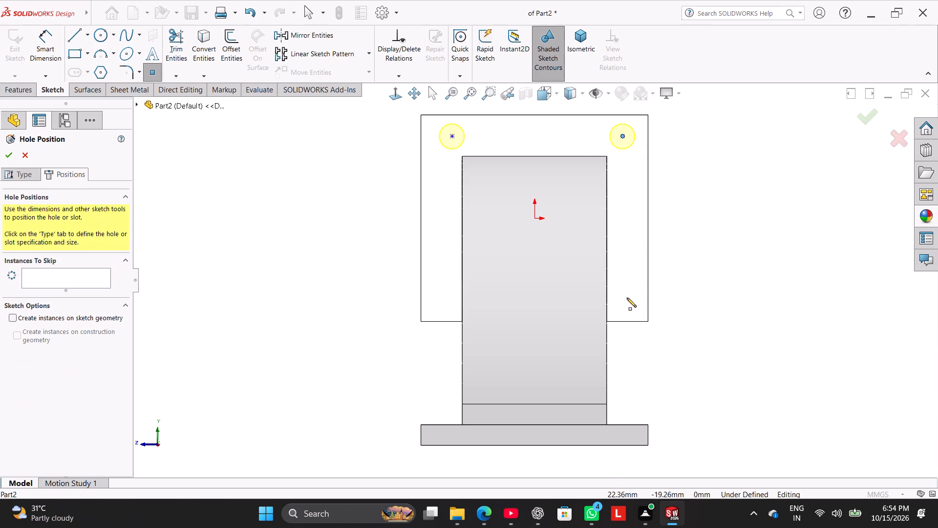
{"action": "left_click", "coordinate": [627, 298]}
{"action": "left_click", "coordinate": [442, 299]}
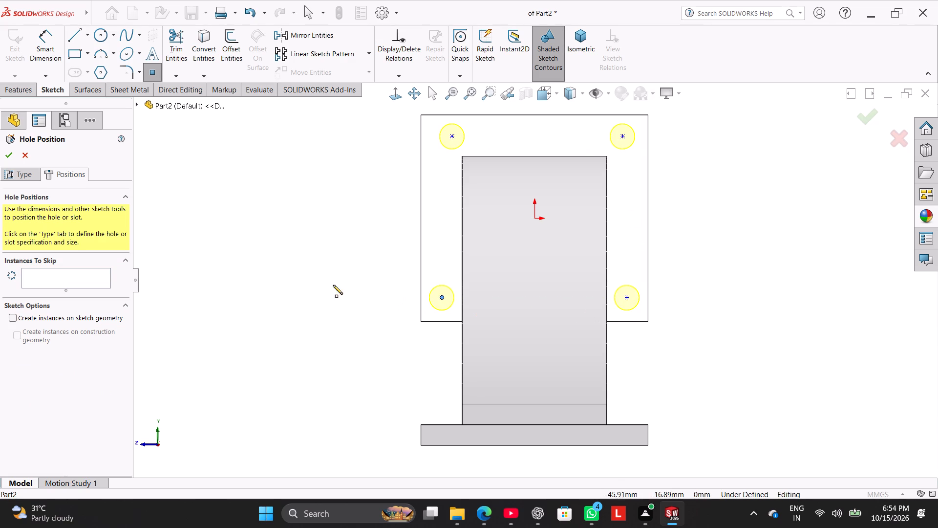
Dimension the upper-left hole centre 6.5 mm from the flange's top edge.
{"action": "right_click", "coordinate": [296, 271]}
{"action": "left_click", "coordinate": [307, 276]}
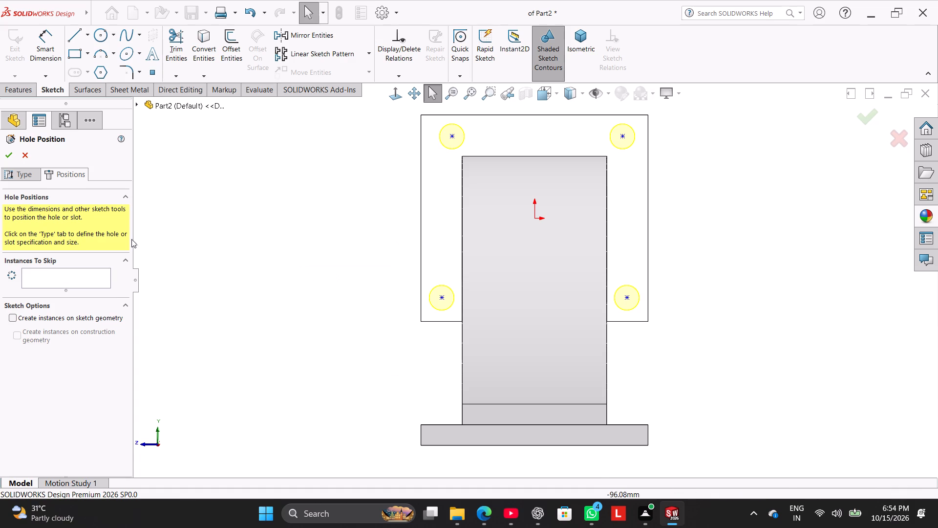
{"action": "left_click", "coordinate": [43, 42]}
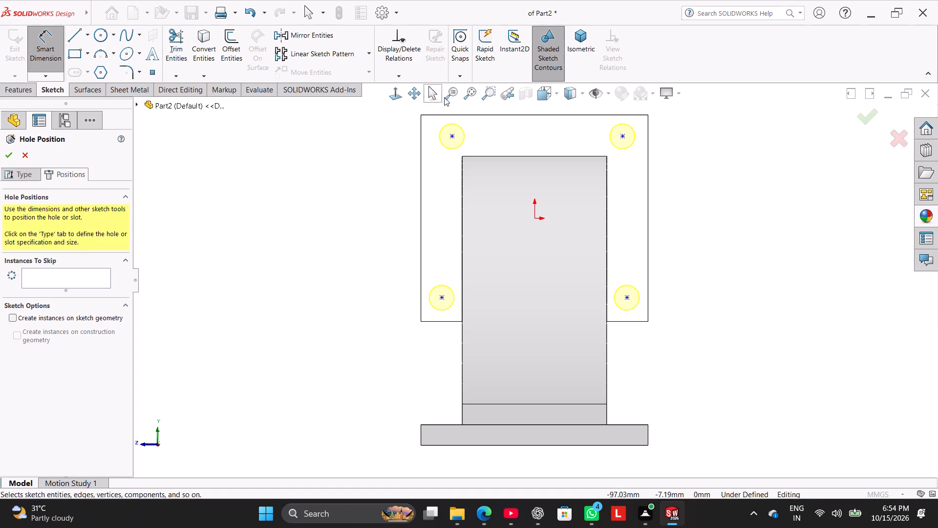
{"action": "left_click", "coordinate": [451, 135]}
{"action": "left_click", "coordinate": [457, 115]}
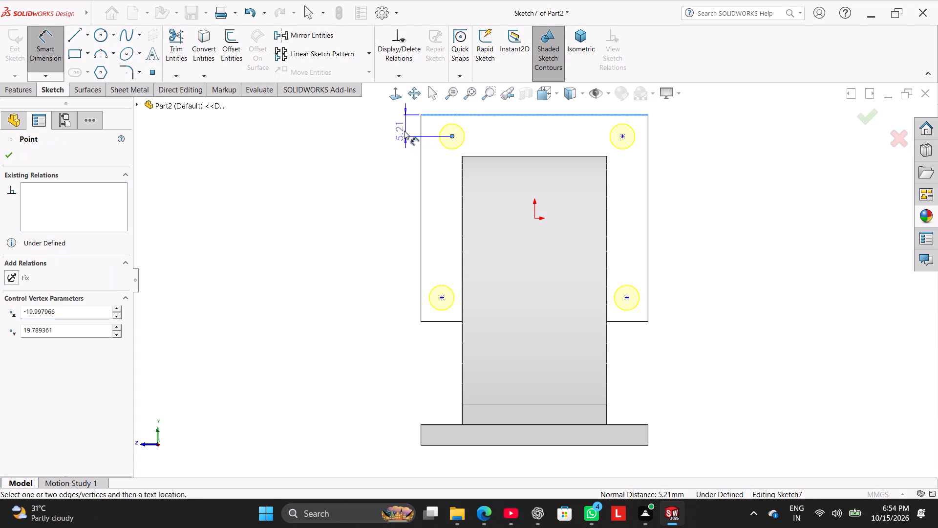
{"action": "left_click", "coordinate": [386, 131]}
{"action": "key", "text": "6"}
{"action": "key", "text": "Return"}
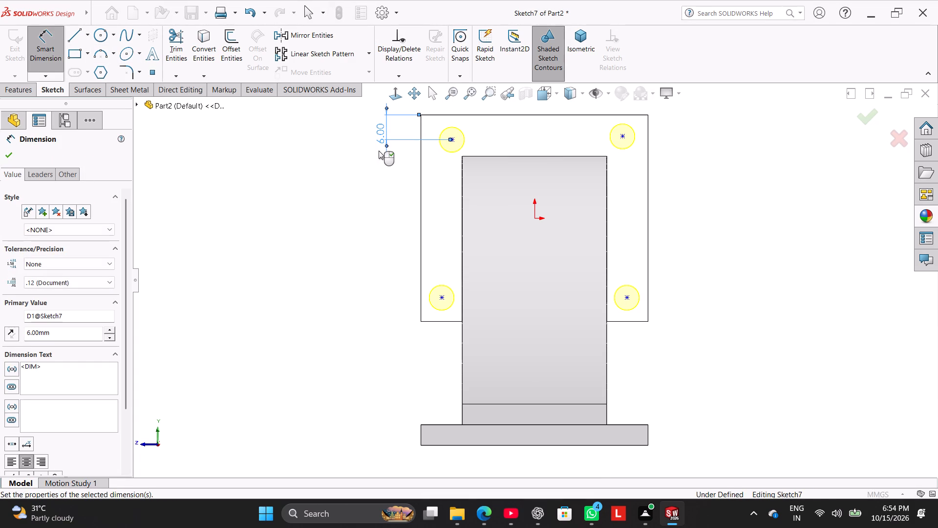
{"action": "double_click", "coordinate": [378, 132]}
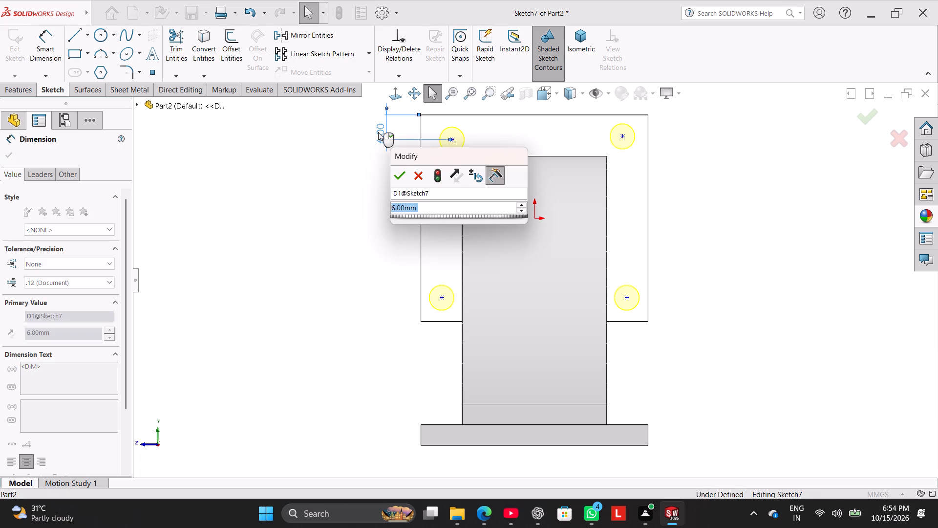
{"action": "key", "text": "6"}
{"action": "key", "text": "Return"}
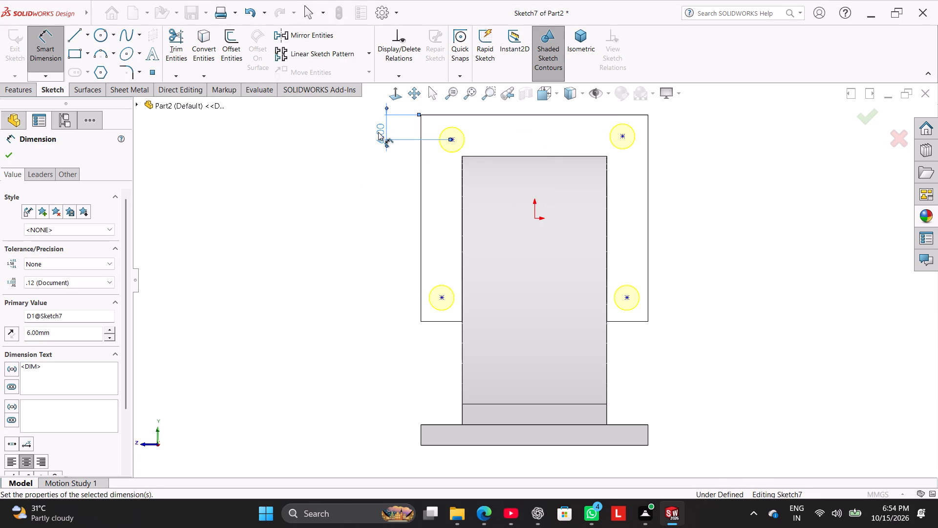
{"action": "double_click", "coordinate": [377, 132]}
{"action": "type", "text": "6.5"}
{"action": "key", "text": "Return"}
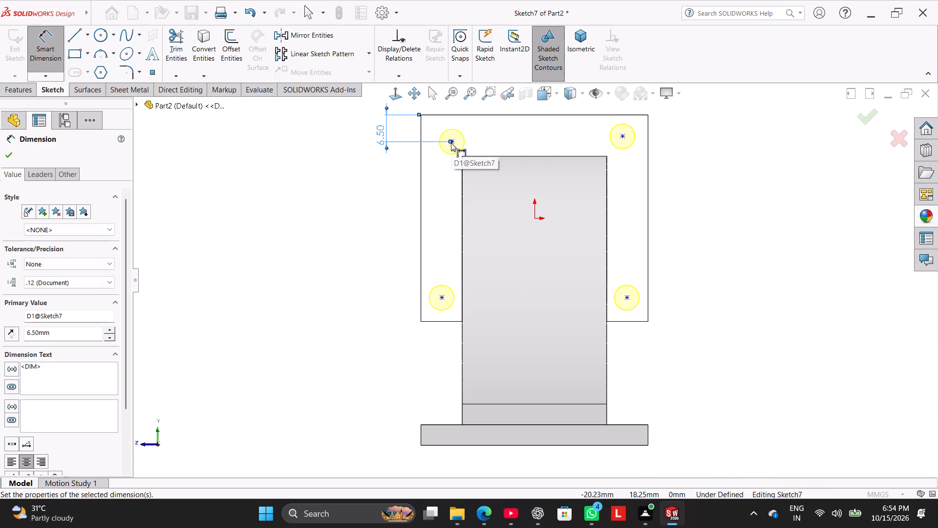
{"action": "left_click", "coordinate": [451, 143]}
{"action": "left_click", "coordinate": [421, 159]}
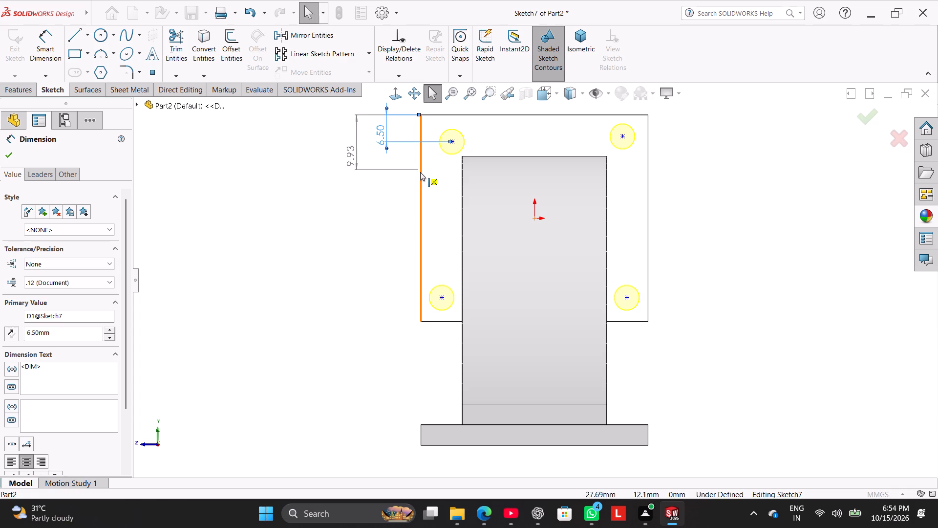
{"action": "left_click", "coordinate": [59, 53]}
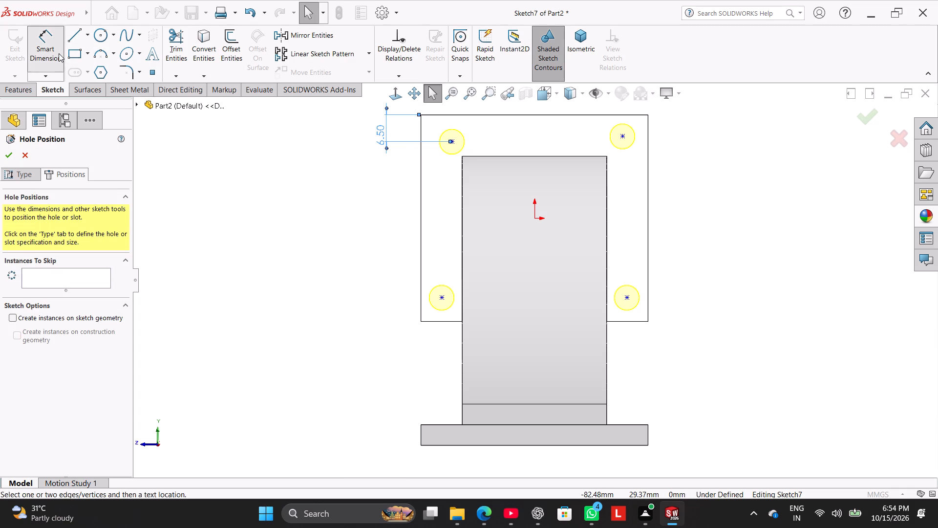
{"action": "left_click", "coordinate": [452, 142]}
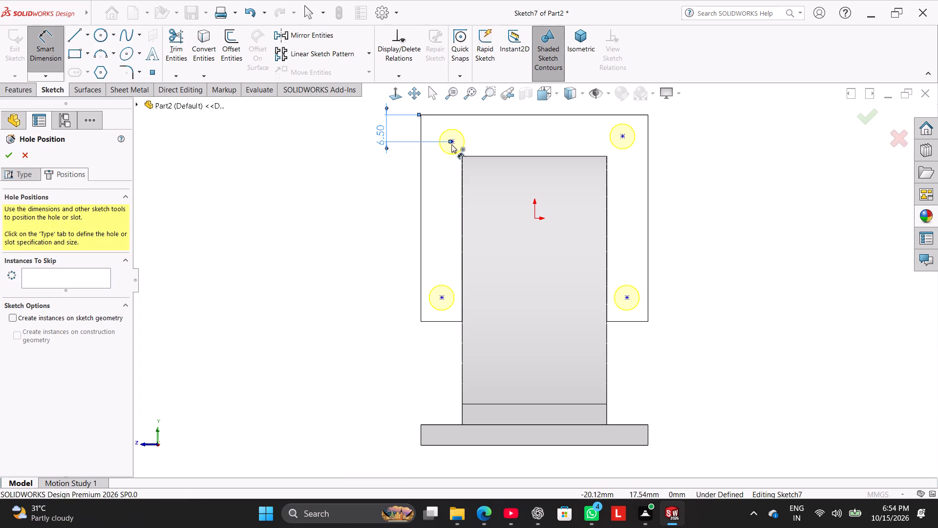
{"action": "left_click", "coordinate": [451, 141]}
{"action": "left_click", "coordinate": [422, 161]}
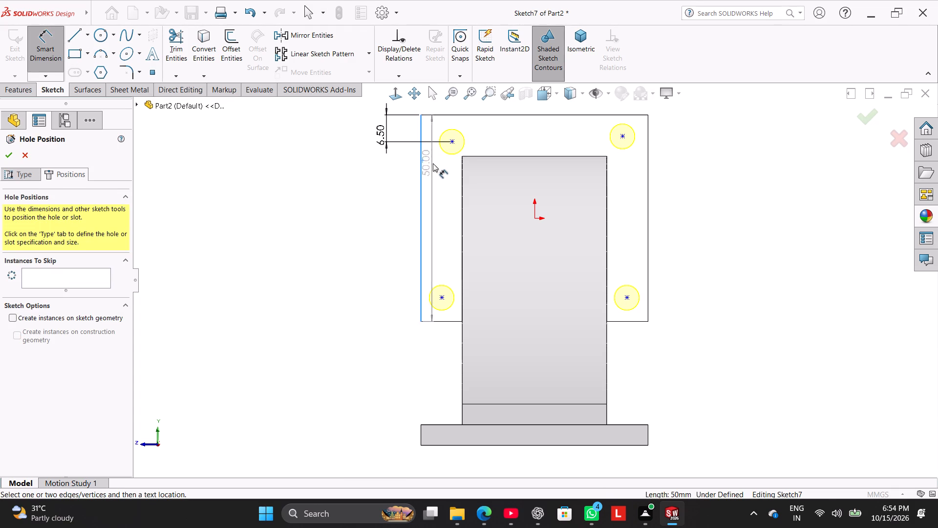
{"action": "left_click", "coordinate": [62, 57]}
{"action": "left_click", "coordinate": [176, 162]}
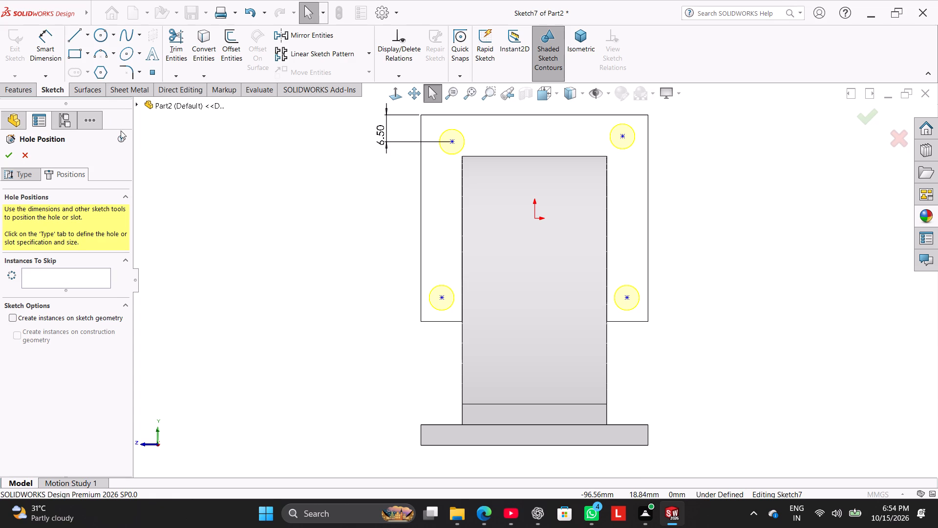
Dimension the upper-left hole centre 6.5 mm from the flange's left edge.
{"action": "left_click", "coordinate": [39, 47]}
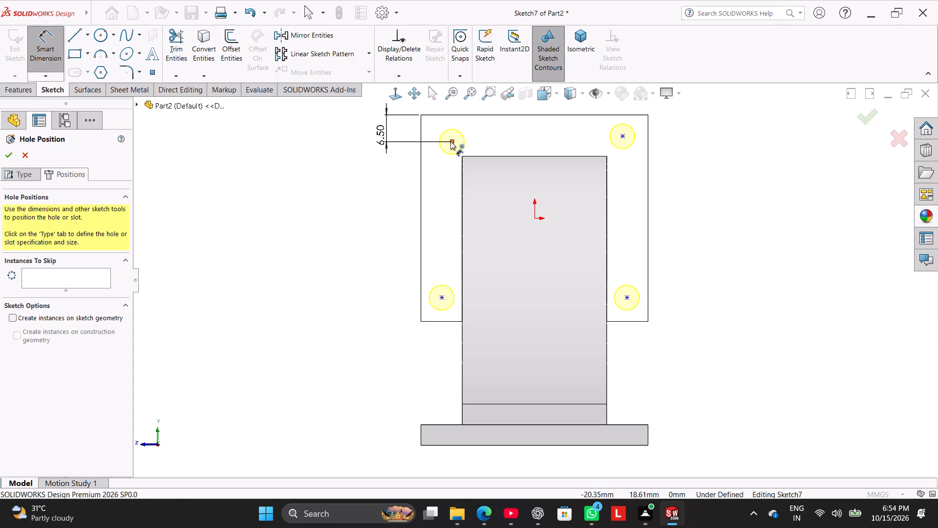
{"action": "left_click", "coordinate": [450, 141]}
{"action": "left_click", "coordinate": [423, 158]}
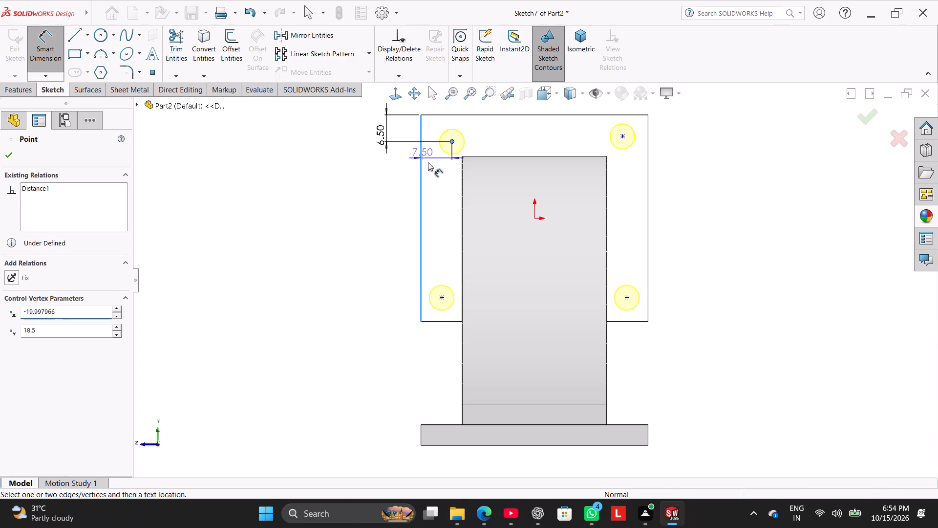
{"action": "left_click", "coordinate": [438, 173]}
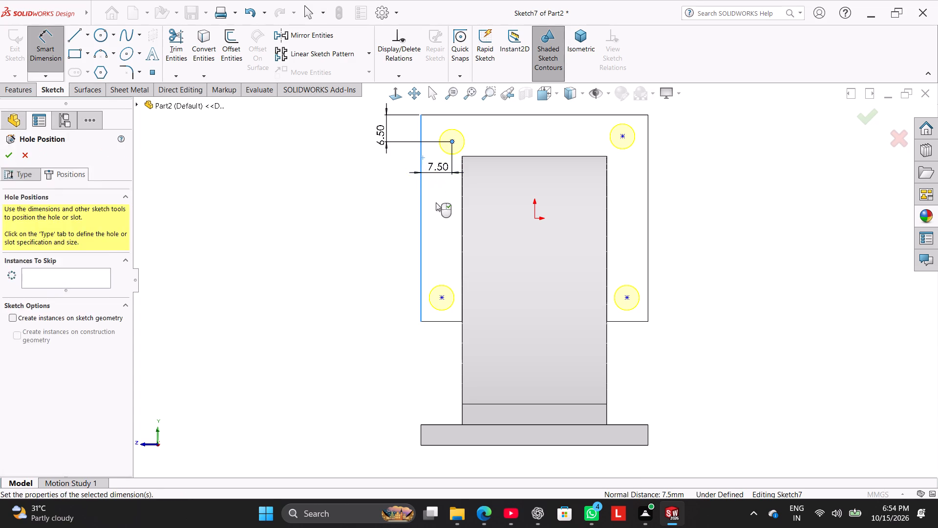
{"action": "type", "text": "6.5"}
{"action": "key", "text": "Return"}
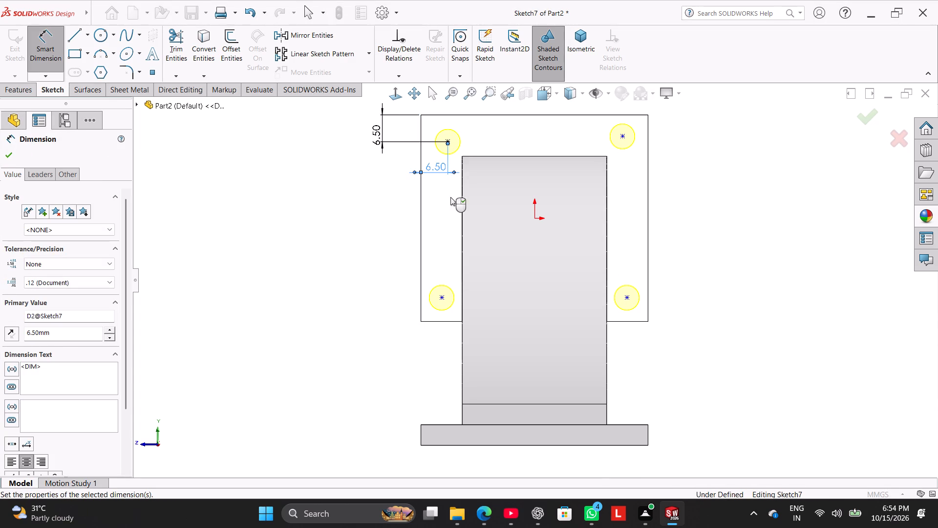
{"action": "left_click", "coordinate": [334, 248]}
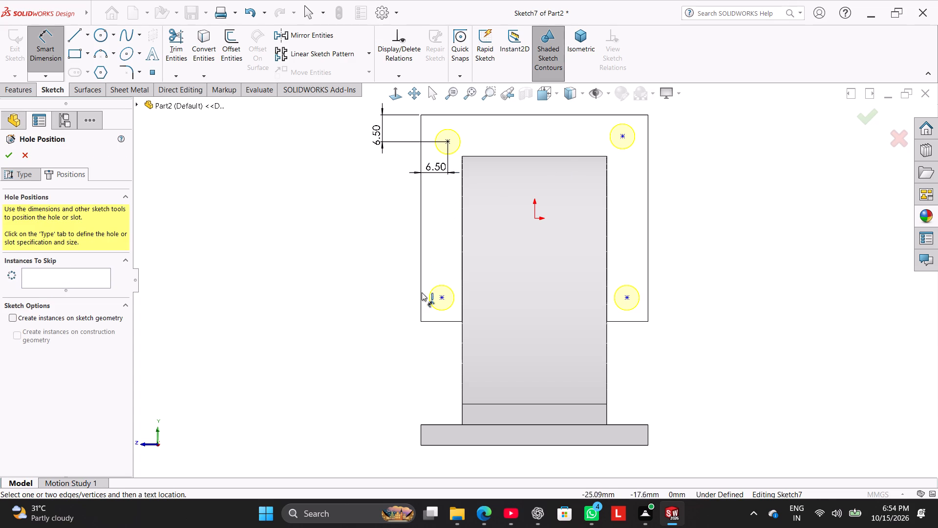
{"action": "right_click", "coordinate": [312, 240]}
{"action": "left_click", "coordinate": [335, 276]}
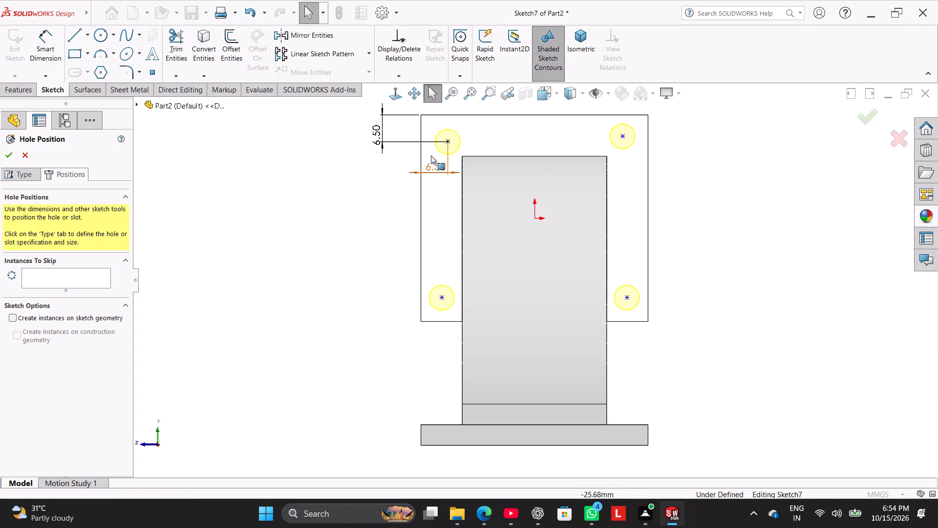
Align the hole centres with horizontal relations on the upper and lower pairs and a vertical relation on the left pair.
{"action": "left_click", "coordinate": [447, 142], "text": "ctrl"}
{"action": "left_click", "coordinate": [622, 137], "text": "ctrl"}
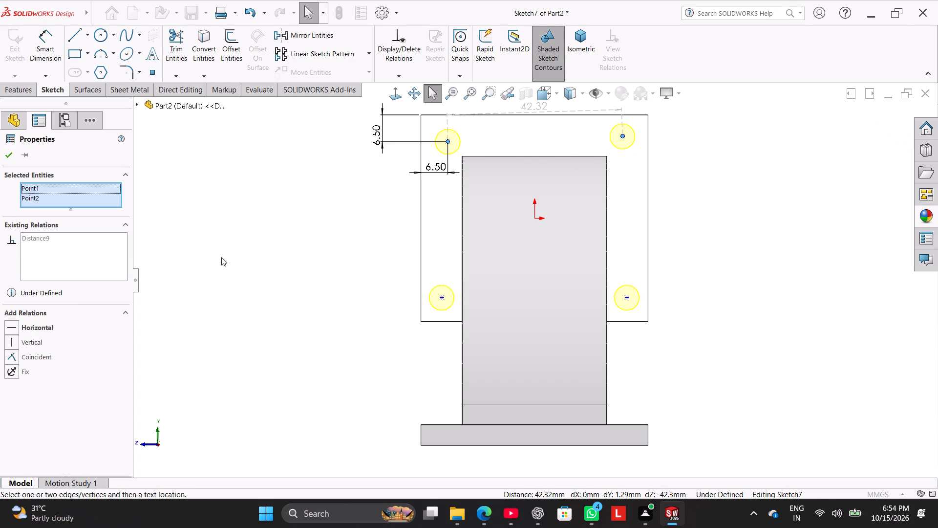
{"action": "left_click", "coordinate": [25, 332]}
{"action": "left_click", "coordinate": [195, 278]}
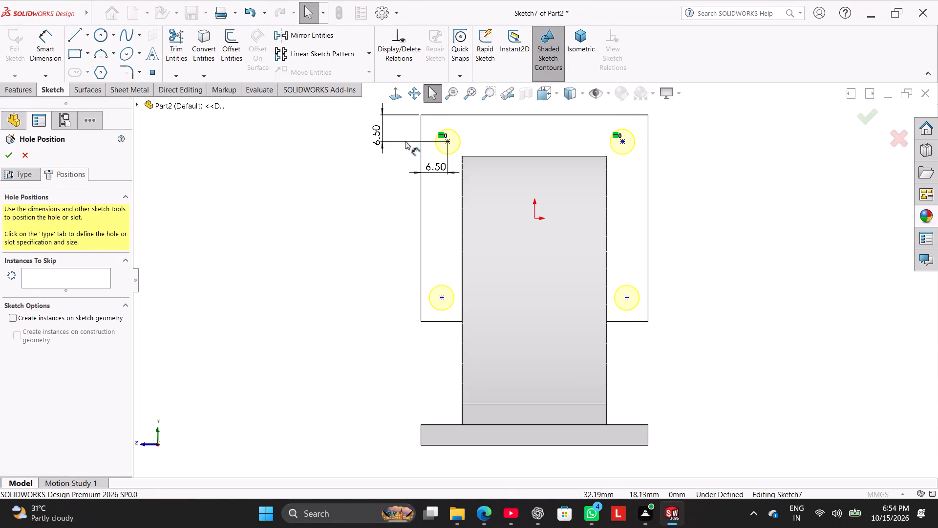
{"action": "left_click", "coordinate": [448, 141], "text": "ctrl"}
{"action": "left_click", "coordinate": [441, 298], "text": "ctrl"}
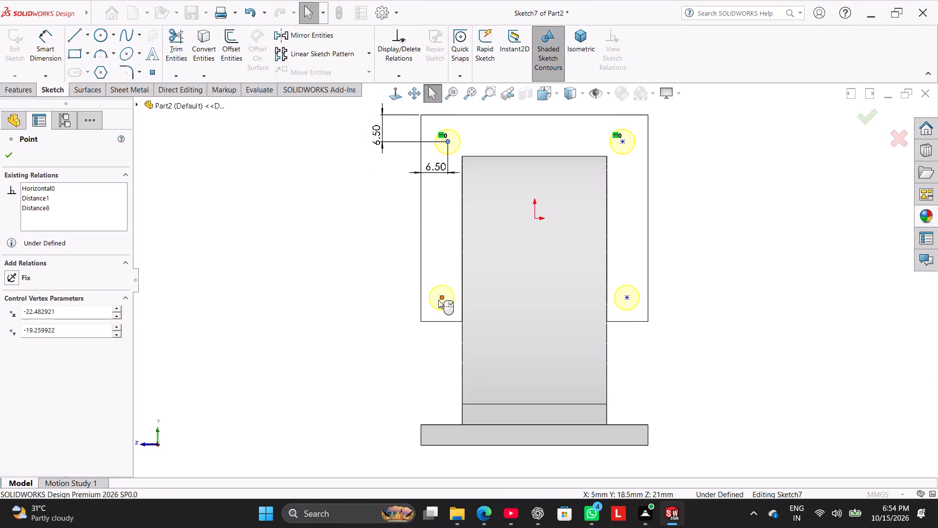
{"action": "left_click", "coordinate": [37, 342]}
{"action": "left_click", "coordinate": [260, 286]}
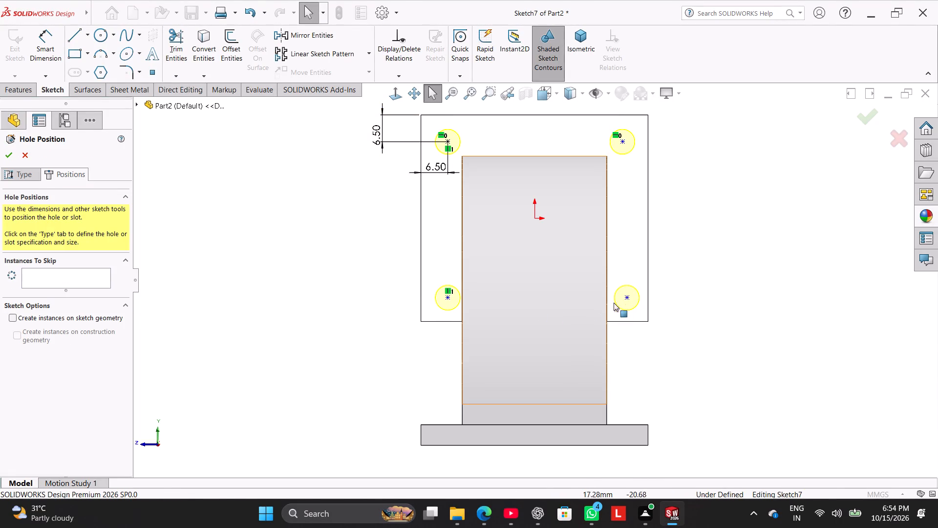
{"action": "left_click", "coordinate": [625, 298], "text": "ctrl"}
{"action": "left_click", "coordinate": [447, 300], "text": "ctrl"}
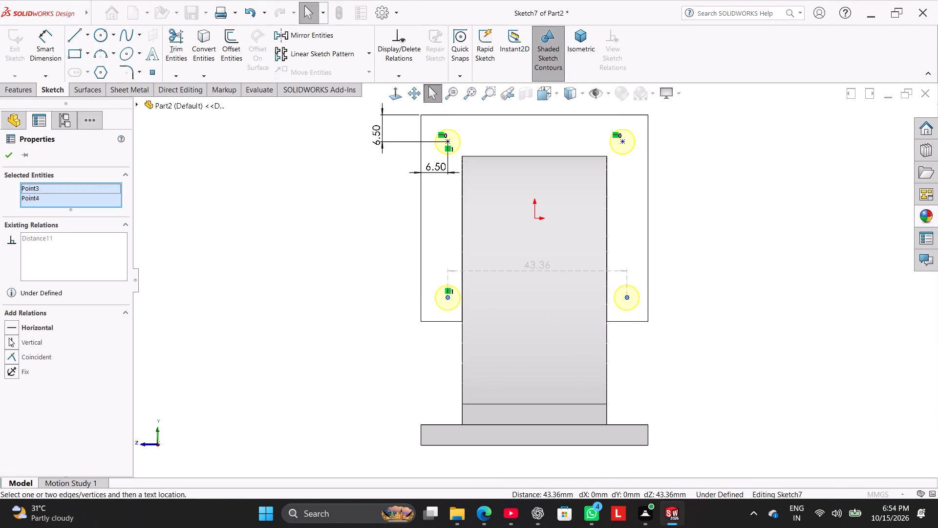
{"action": "left_click", "coordinate": [30, 331]}
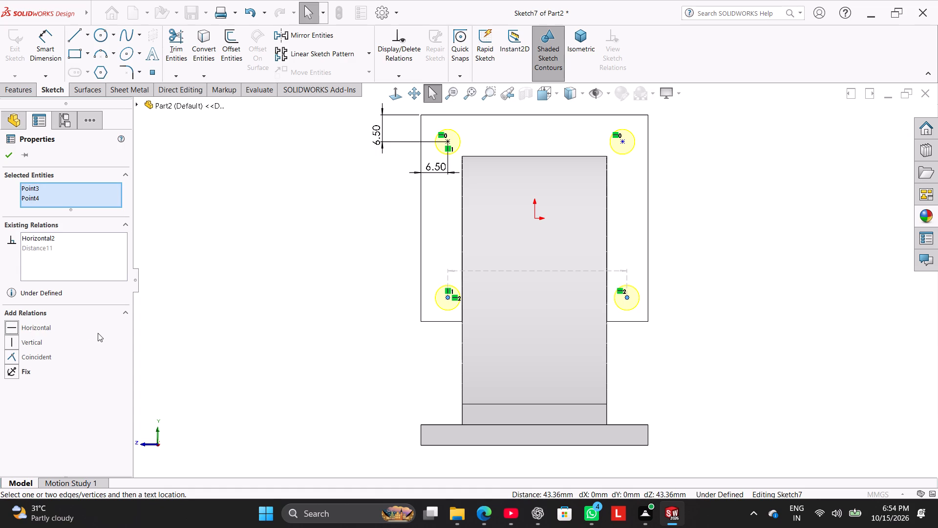
{"action": "left_click", "coordinate": [232, 305]}
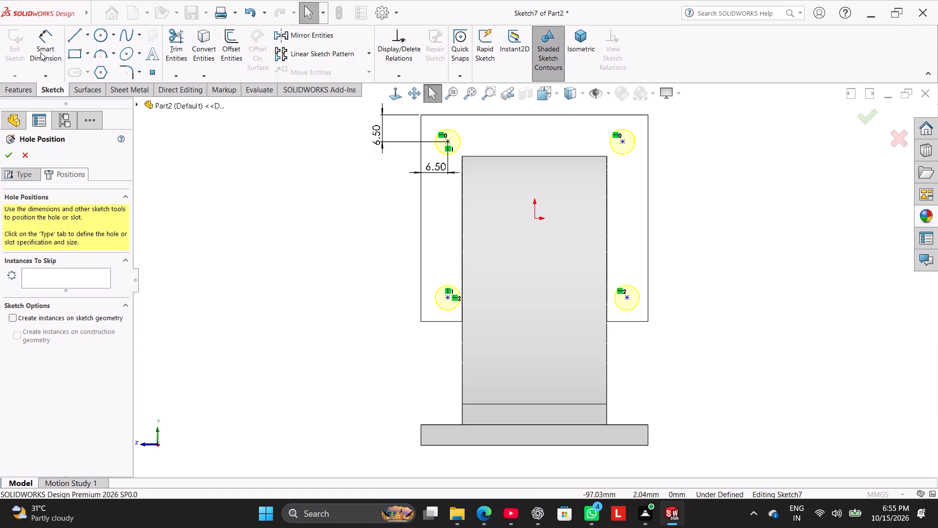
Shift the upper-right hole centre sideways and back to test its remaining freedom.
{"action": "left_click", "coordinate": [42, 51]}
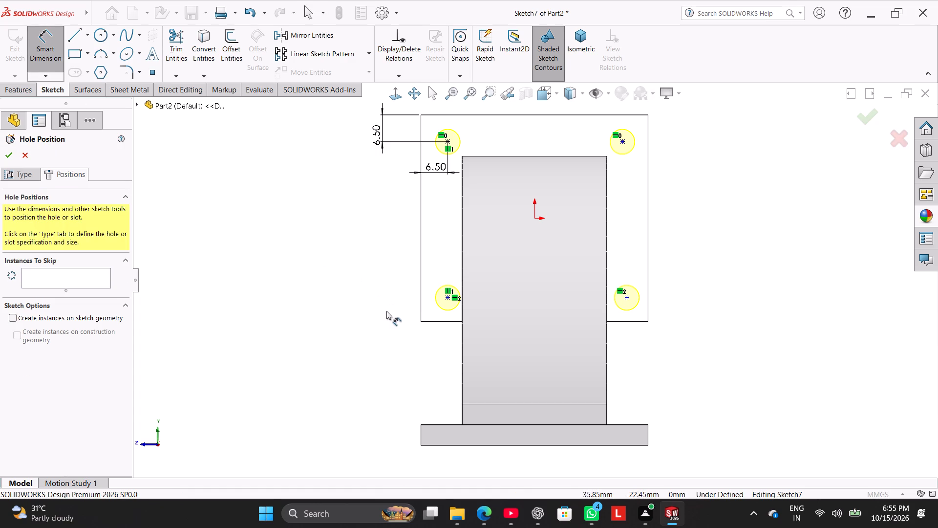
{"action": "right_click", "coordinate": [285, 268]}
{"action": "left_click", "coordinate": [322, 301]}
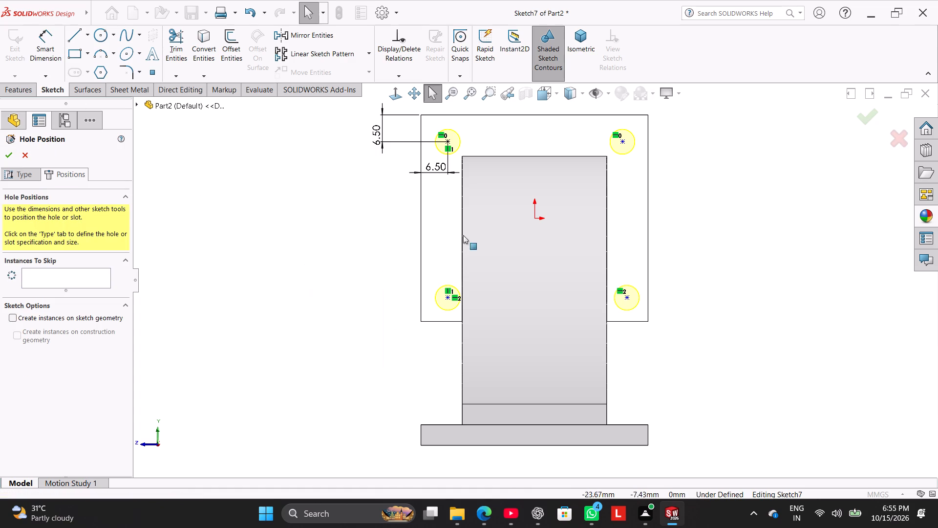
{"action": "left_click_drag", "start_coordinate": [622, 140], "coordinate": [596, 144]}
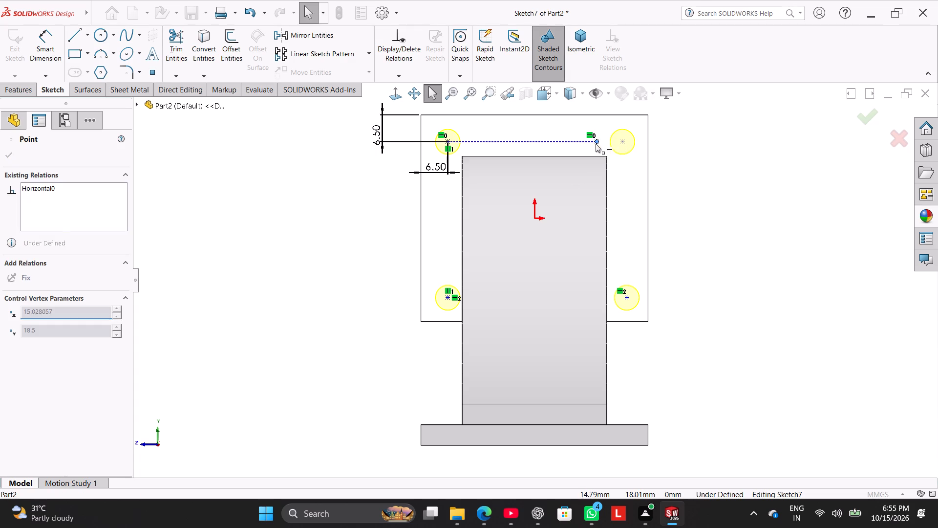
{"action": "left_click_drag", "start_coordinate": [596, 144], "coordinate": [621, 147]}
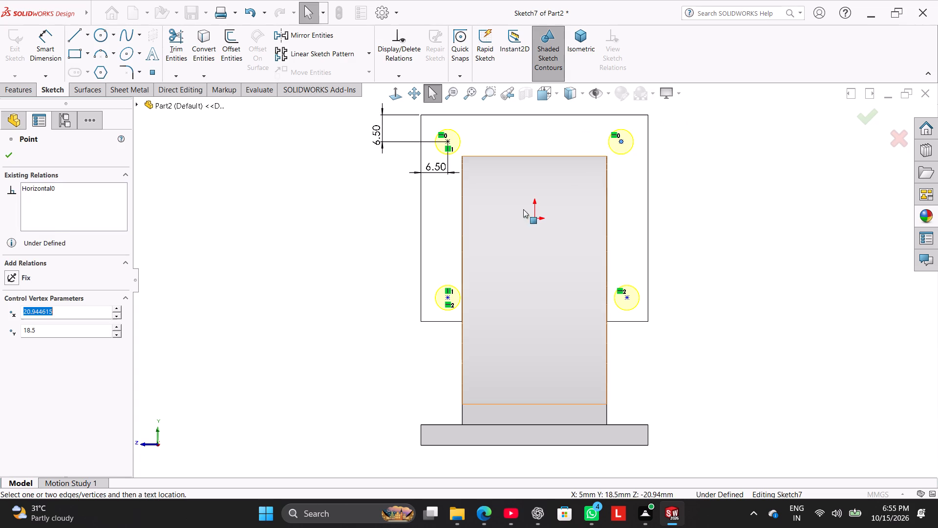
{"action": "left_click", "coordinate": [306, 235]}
Dimension the upper-right hole centre 6.5 mm from the flange's right edge and finish the hole feature.
{"action": "left_click", "coordinate": [43, 48]}
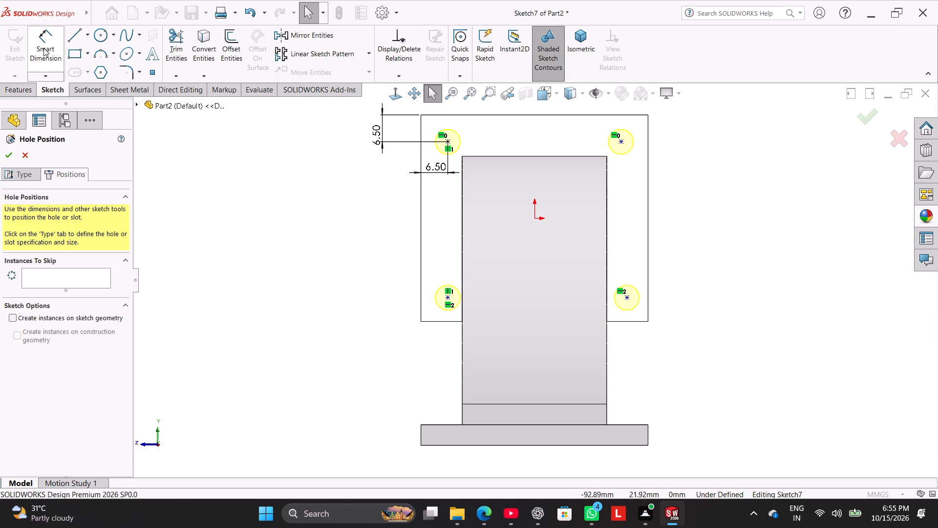
{"action": "left_click", "coordinate": [621, 143]}
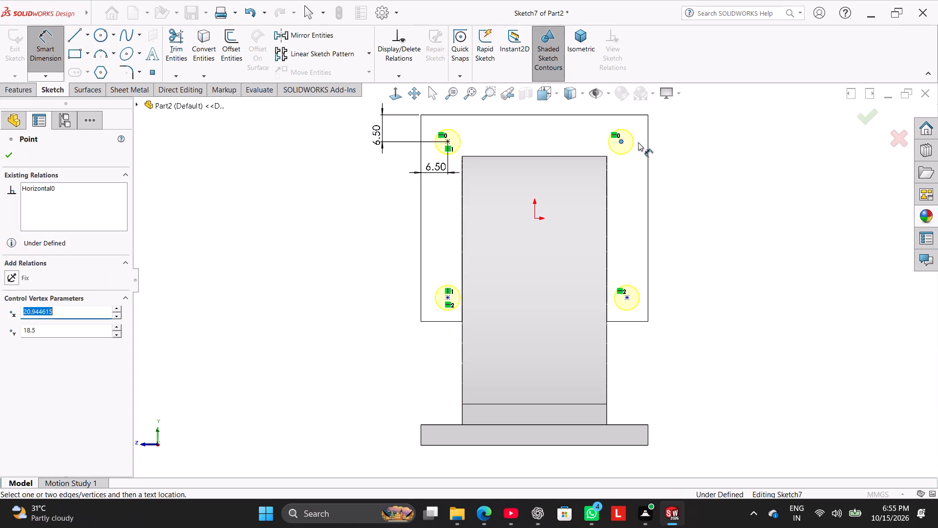
{"action": "left_click", "coordinate": [647, 145]}
{"action": "left_click", "coordinate": [636, 169]}
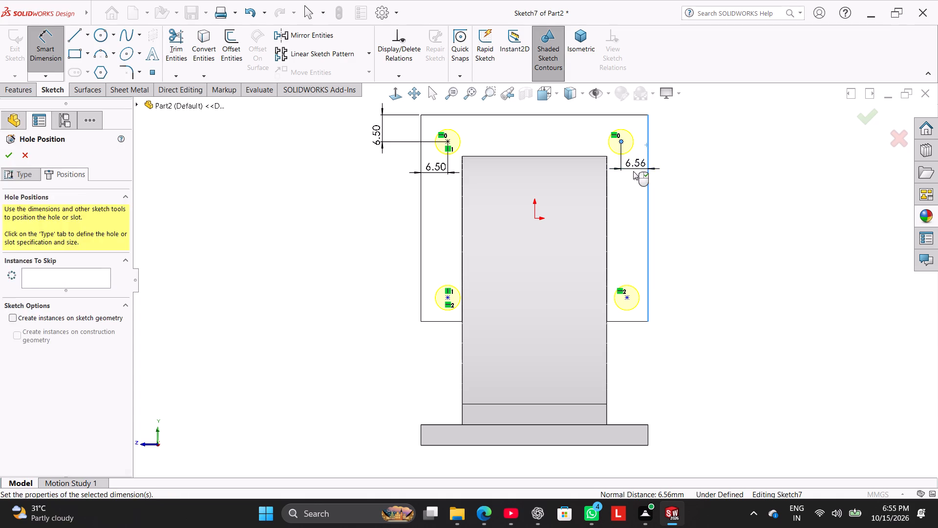
{"action": "type", "text": "6.5"}
{"action": "key", "text": "Return"}
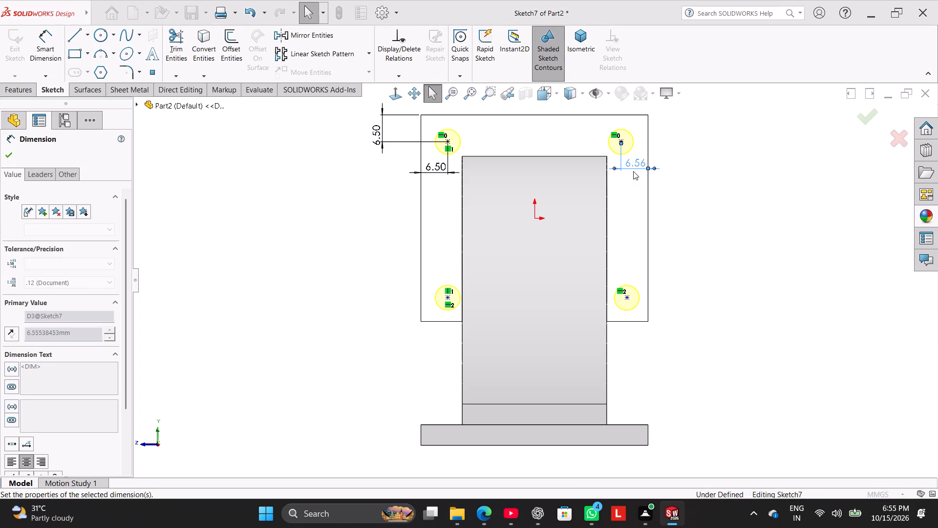
{"action": "right_click", "coordinate": [321, 234]}
{"action": "left_click", "coordinate": [352, 266]}
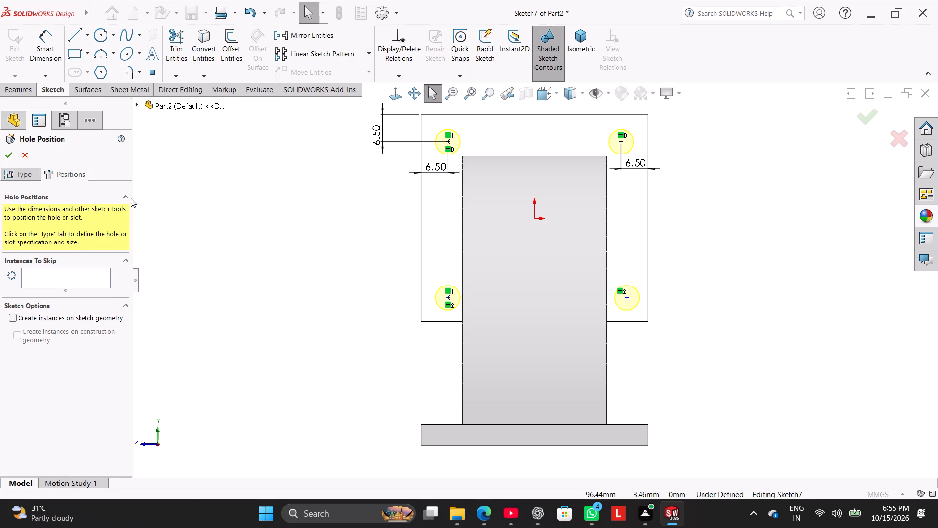
{"action": "left_click", "coordinate": [9, 156]}
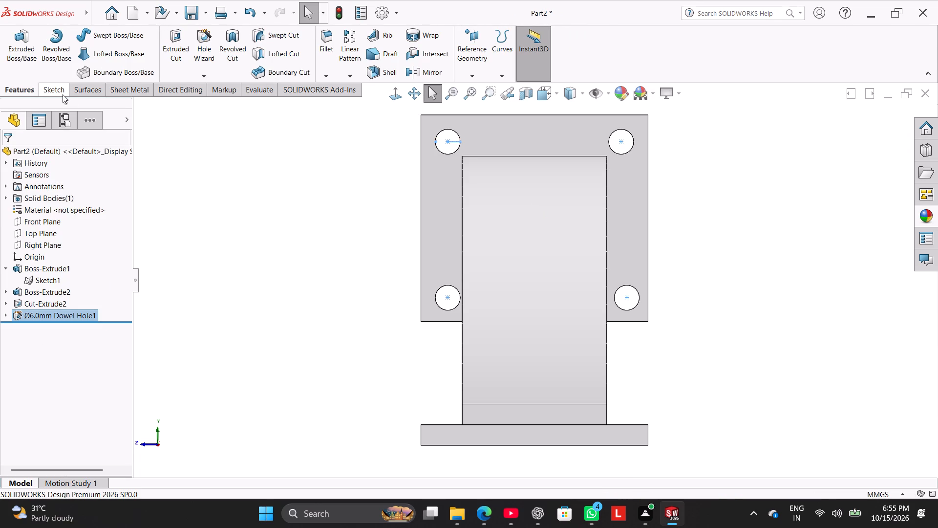
Reopen the Ø6.0 mm dowel hole feature's positions and delete the lower-right hole point.
{"action": "left_click", "coordinate": [258, 188]}
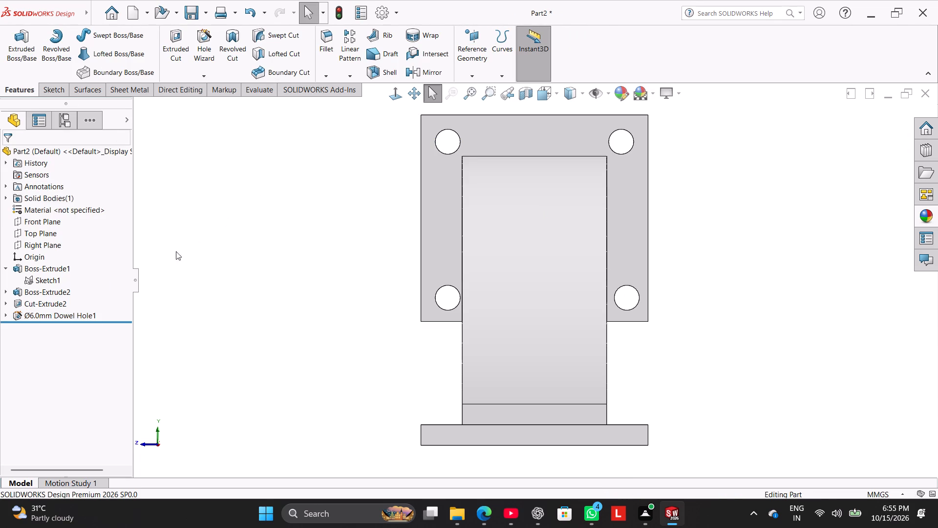
{"action": "right_click", "coordinate": [64, 321]}
{"action": "right_click", "coordinate": [58, 313]}
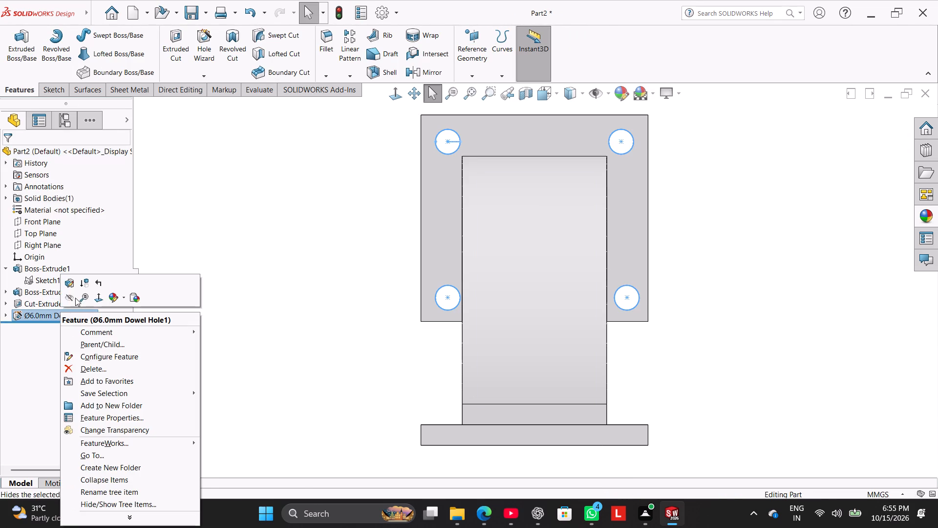
{"action": "left_click", "coordinate": [73, 280]}
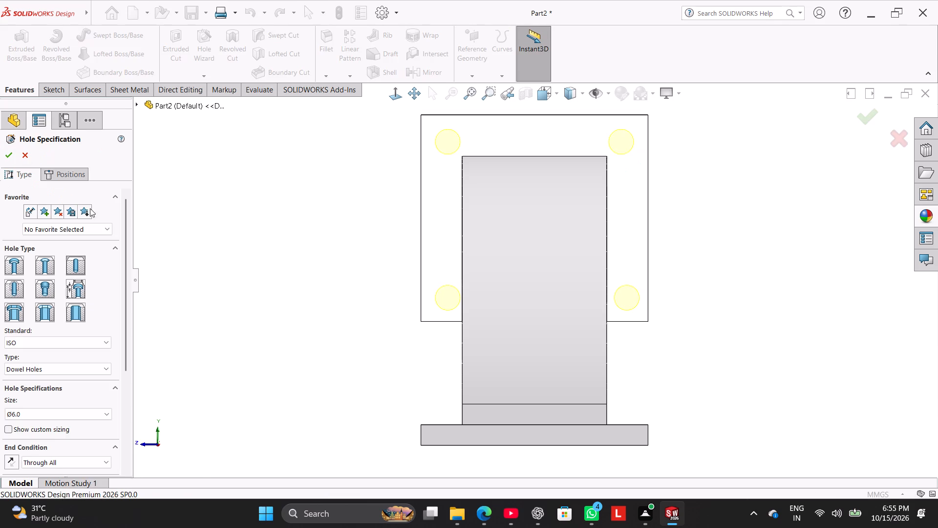
{"action": "left_click", "coordinate": [76, 177]}
{"action": "left_click", "coordinate": [230, 221]}
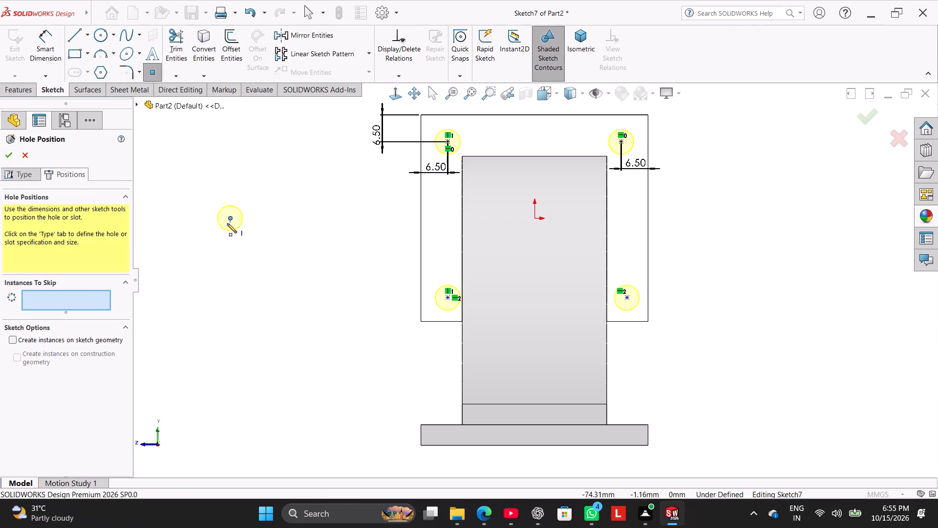
{"action": "right_click", "coordinate": [448, 298]}
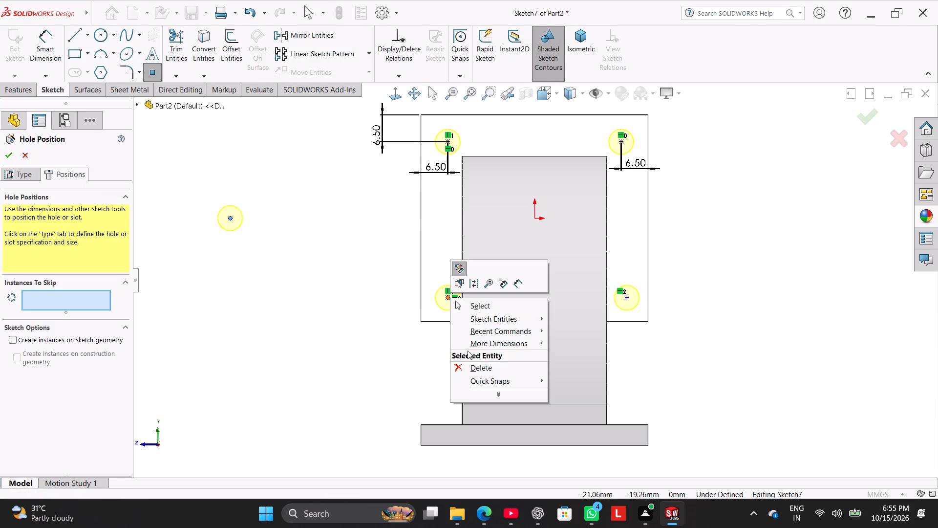
{"action": "left_click", "coordinate": [477, 368]}
{"action": "right_click", "coordinate": [626, 296]}
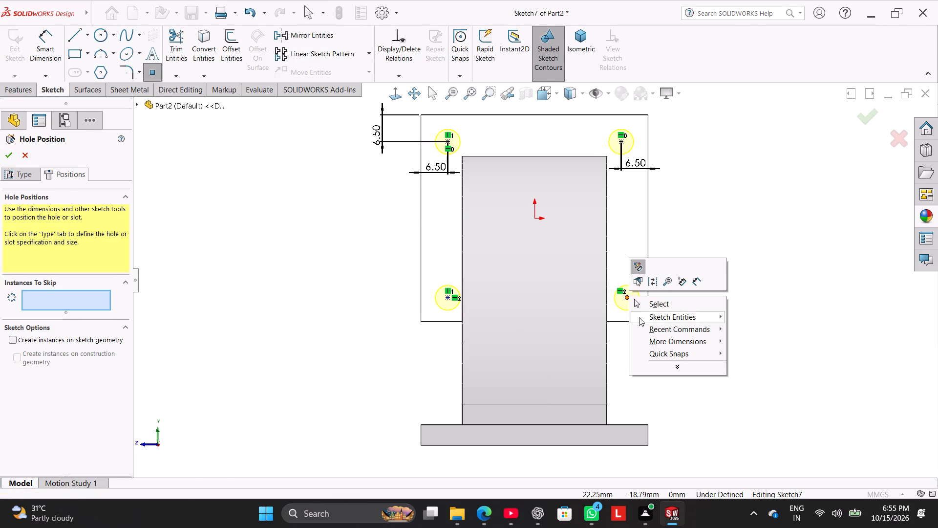
{"action": "left_click", "coordinate": [656, 306]}
{"action": "right_click", "coordinate": [626, 299]}
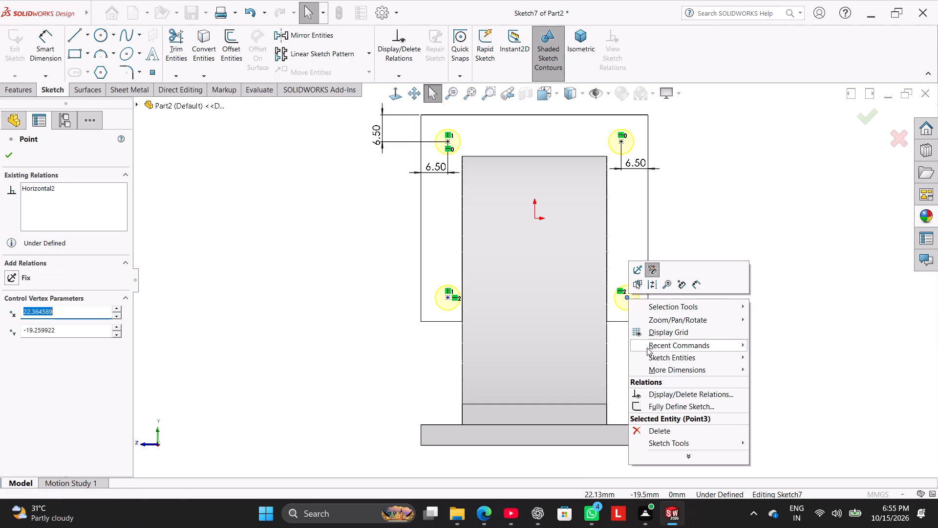
{"action": "left_click", "coordinate": [661, 430]}
Delete the lower-left and upper-right hole points, keeping only the dimensioned upper-left one.
{"action": "left_click", "coordinate": [448, 297]}
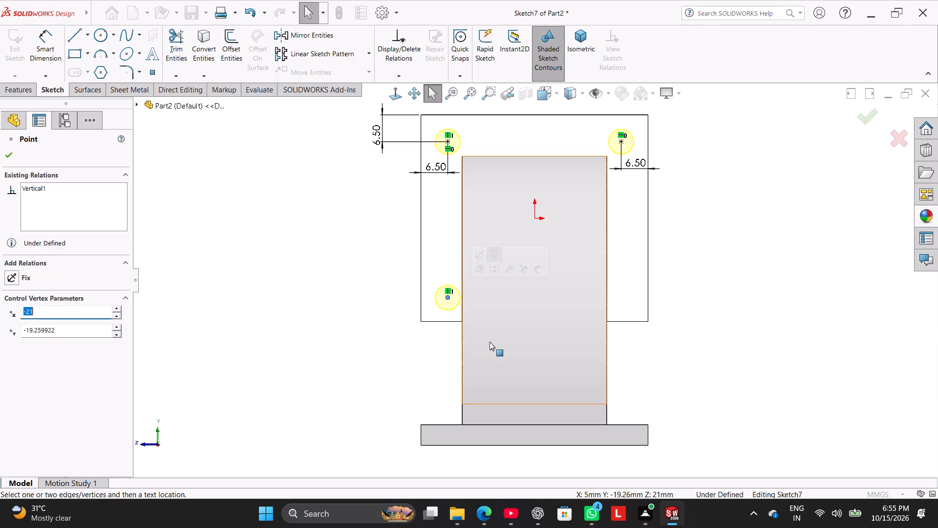
{"action": "right_click", "coordinate": [447, 298]}
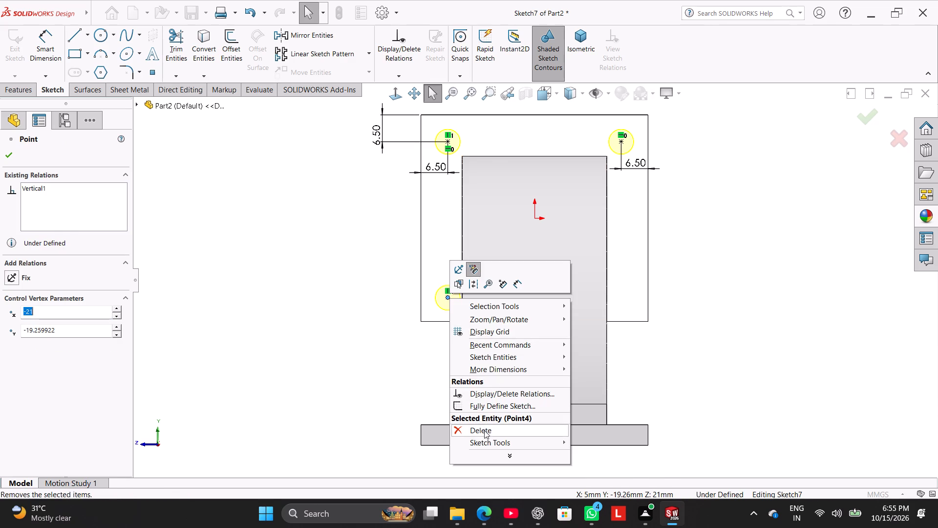
{"action": "left_click", "coordinate": [484, 430]}
{"action": "right_click", "coordinate": [620, 142]}
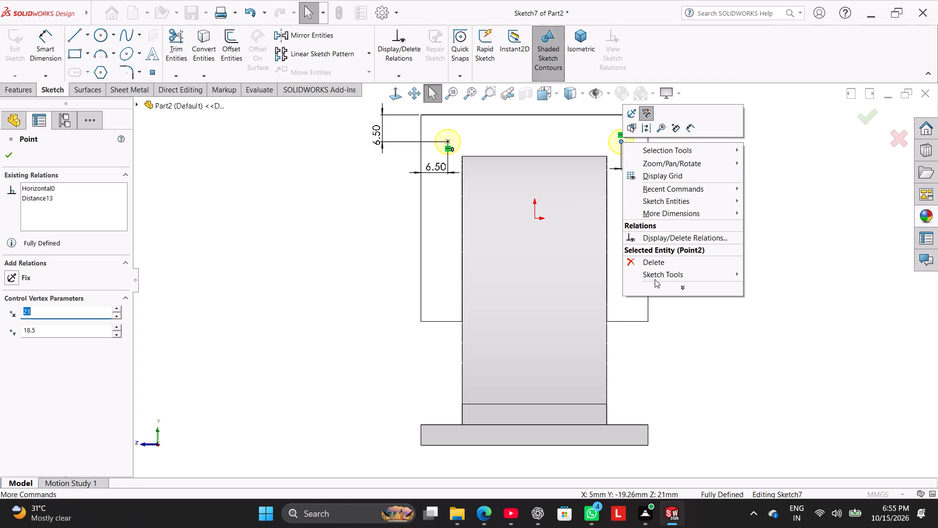
{"action": "left_click", "coordinate": [653, 265]}
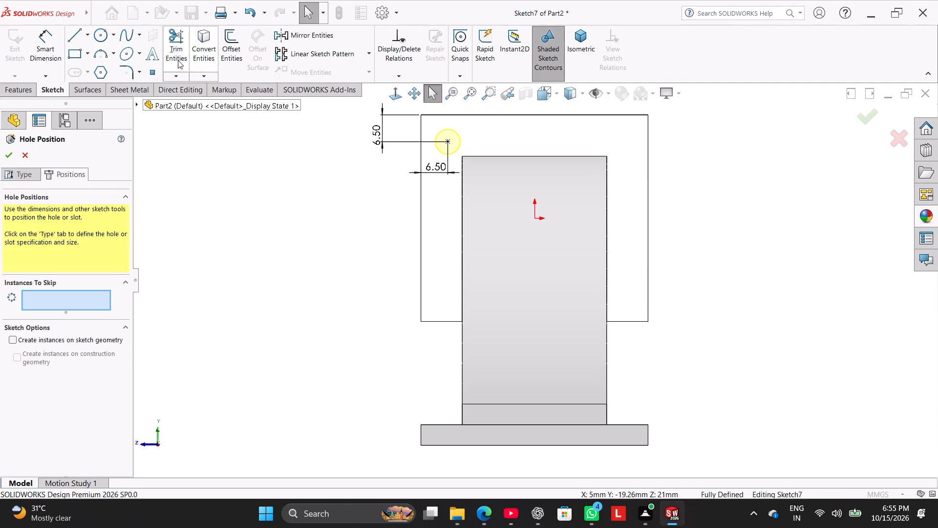
Sketch a vertical construction centerline upward from the origin in the hole position sketch.
{"action": "left_click", "coordinate": [25, 87]}
{"action": "left_click", "coordinate": [61, 90]}
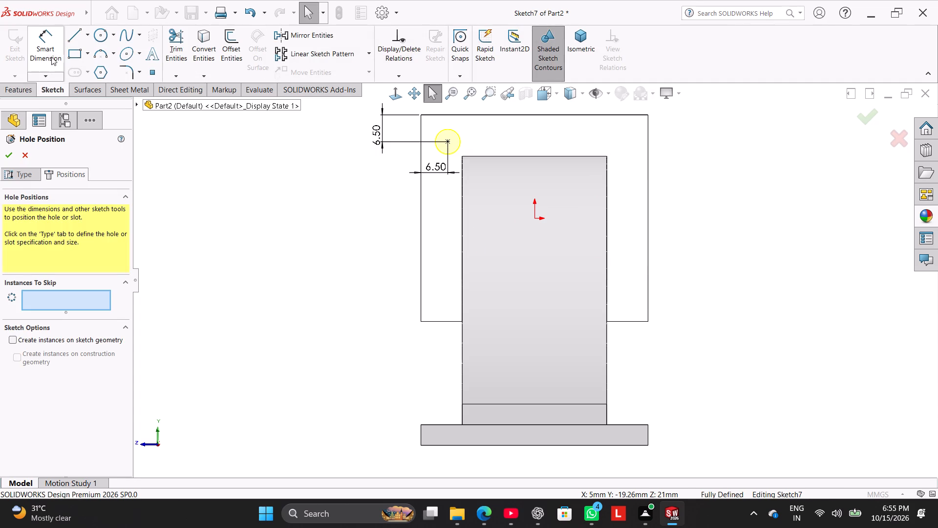
{"action": "left_click", "coordinate": [87, 36]}
{"action": "left_click", "coordinate": [97, 62]}
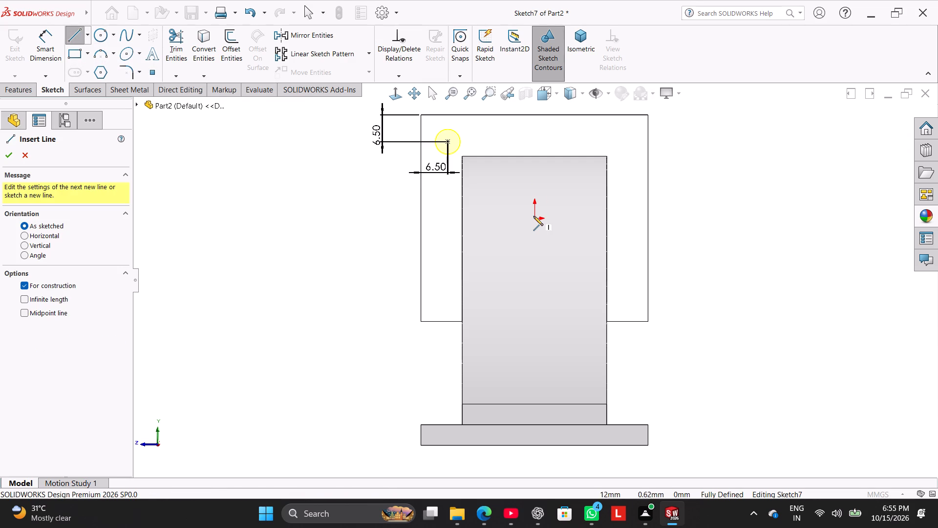
{"action": "left_click", "coordinate": [534, 220]}
{"action": "left_click", "coordinate": [533, 172]}
{"action": "right_click", "coordinate": [545, 172]}
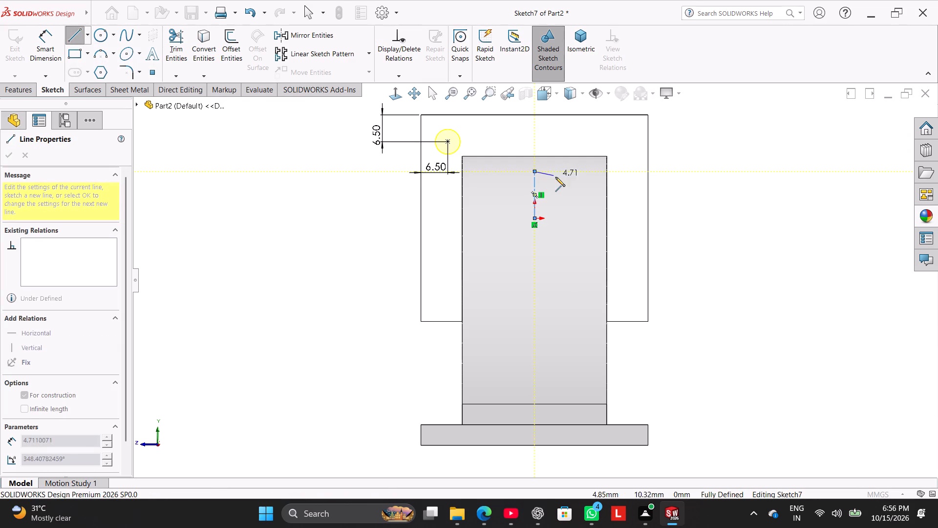
{"action": "right_click", "coordinate": [558, 173]}
{"action": "left_click", "coordinate": [573, 177]}
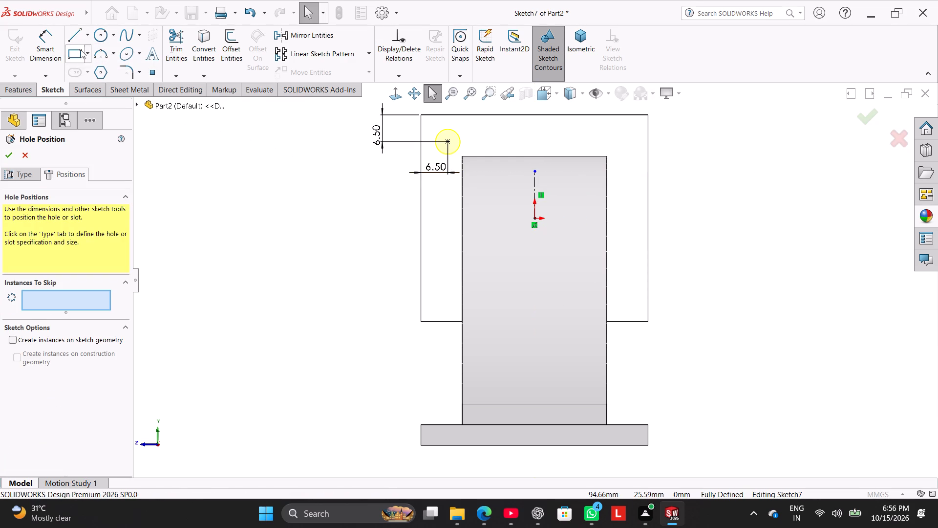
Sketch a horizontal construction centerline from the origin toward the flange's right edge.
{"action": "left_click", "coordinate": [86, 34]}
{"action": "left_click", "coordinate": [98, 66]}
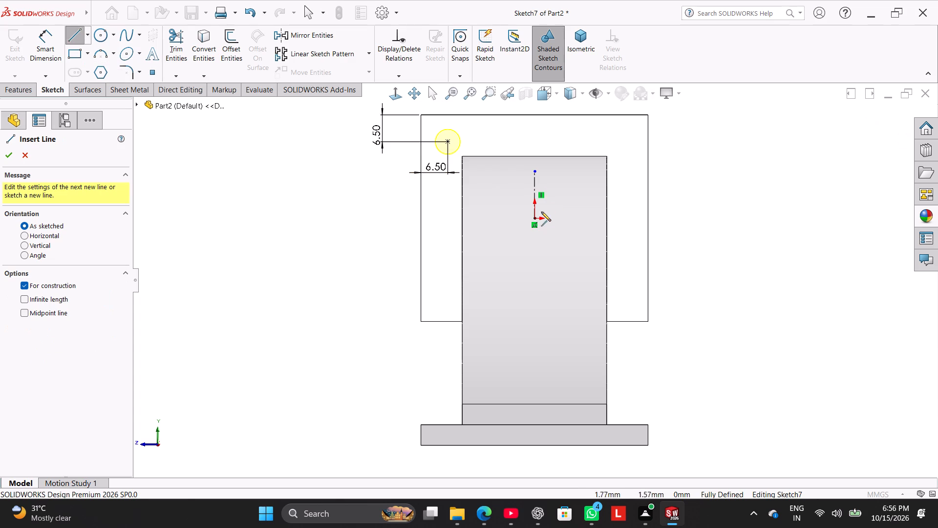
{"action": "left_click", "coordinate": [535, 218]}
{"action": "left_click", "coordinate": [586, 219]}
{"action": "right_click", "coordinate": [335, 237]}
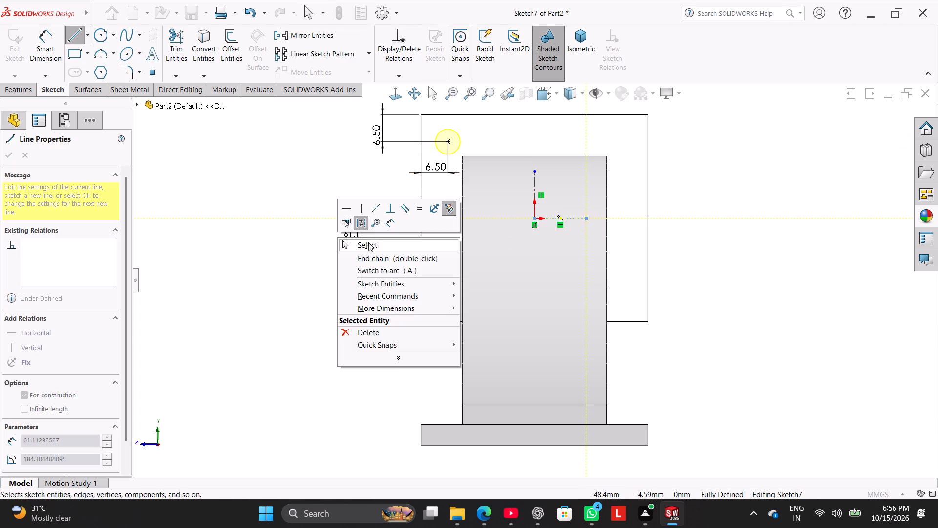
{"action": "left_click", "coordinate": [368, 242]}
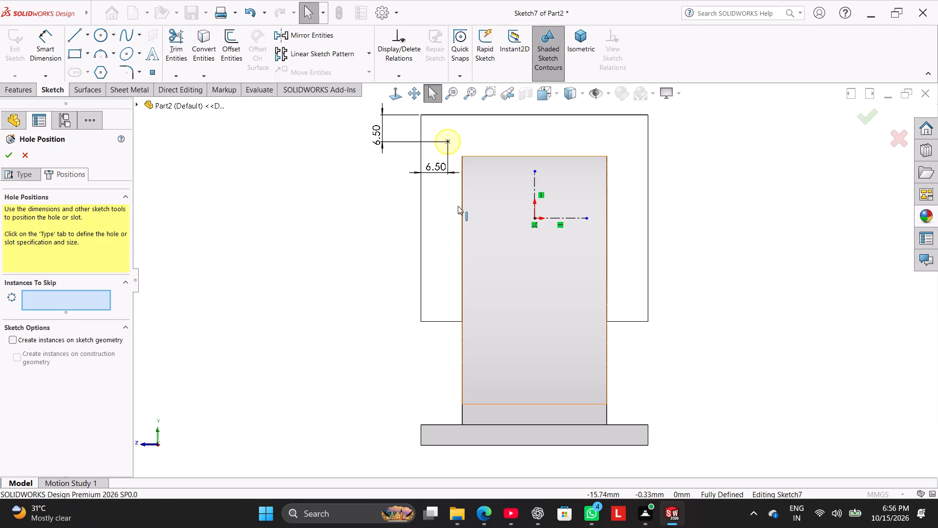
Mirror the upper-left hole point about the vertical centerline.
{"action": "left_click", "coordinate": [448, 140], "text": "ctrl"}
{"action": "left_click", "coordinate": [533, 194], "text": "ctrl"}
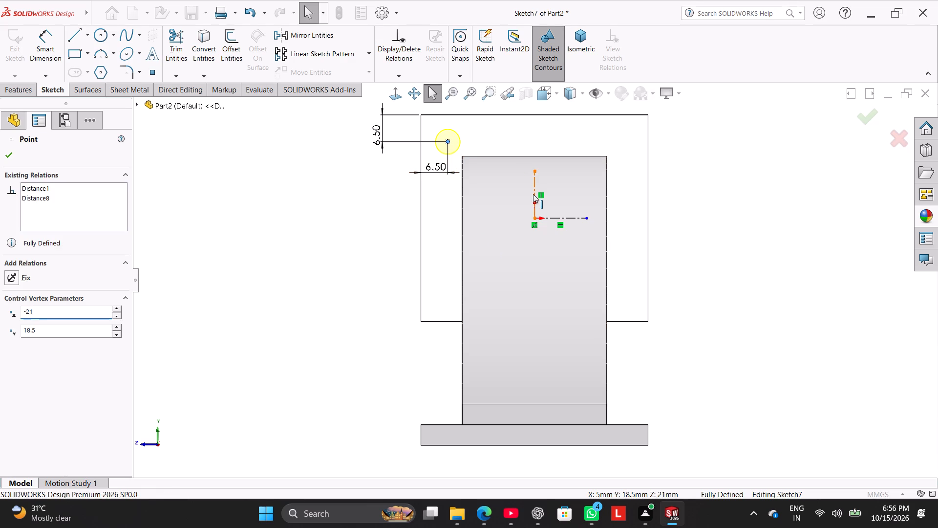
{"action": "left_click", "coordinate": [328, 39]}
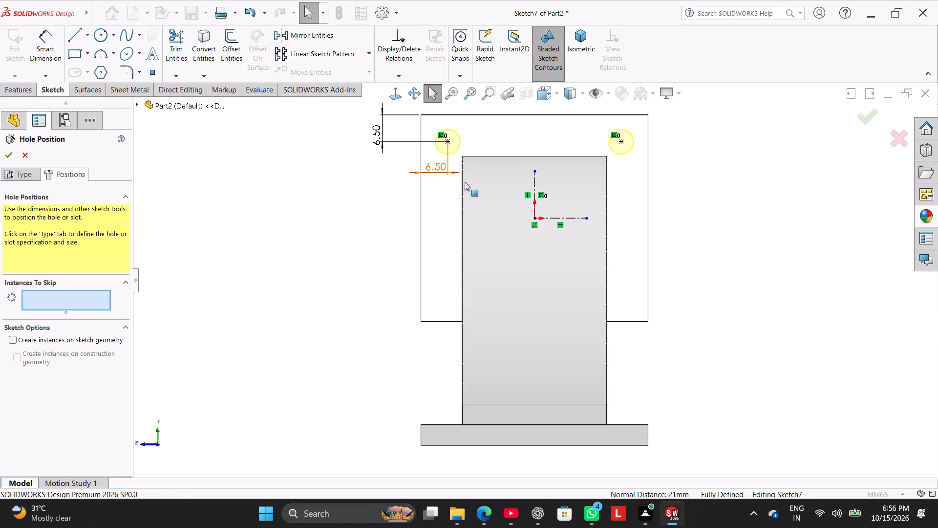
Mirror both upper hole points about the horizontal centerline and finish the hole feature.
{"action": "left_click", "coordinate": [448, 141], "text": "ctrl"}
{"action": "left_click", "coordinate": [623, 142], "text": "ctrl"}
{"action": "left_click", "coordinate": [573, 220], "text": "ctrl"}
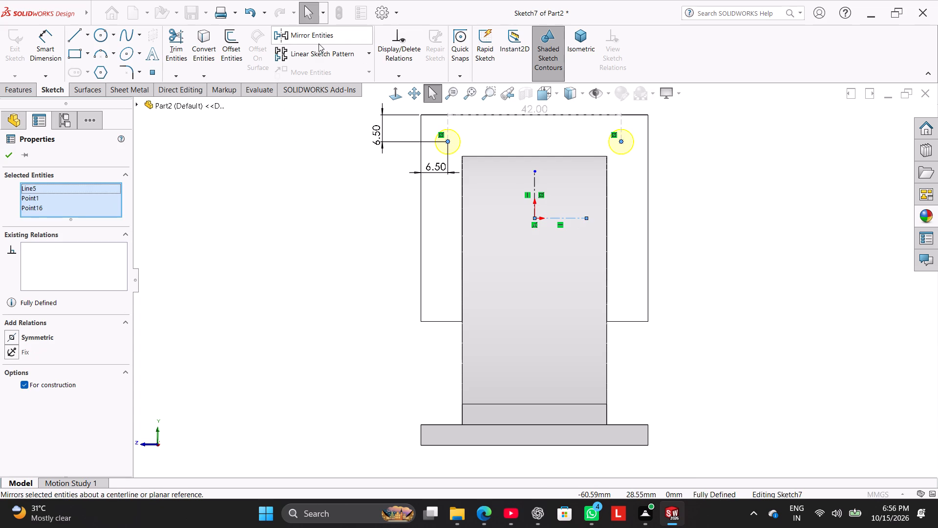
{"action": "left_click", "coordinate": [326, 32]}
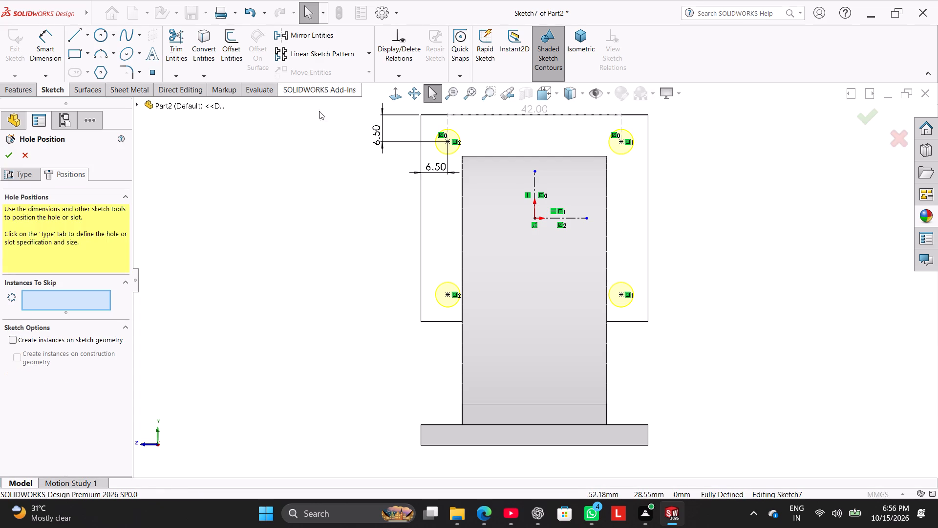
{"action": "left_click", "coordinate": [279, 241]}
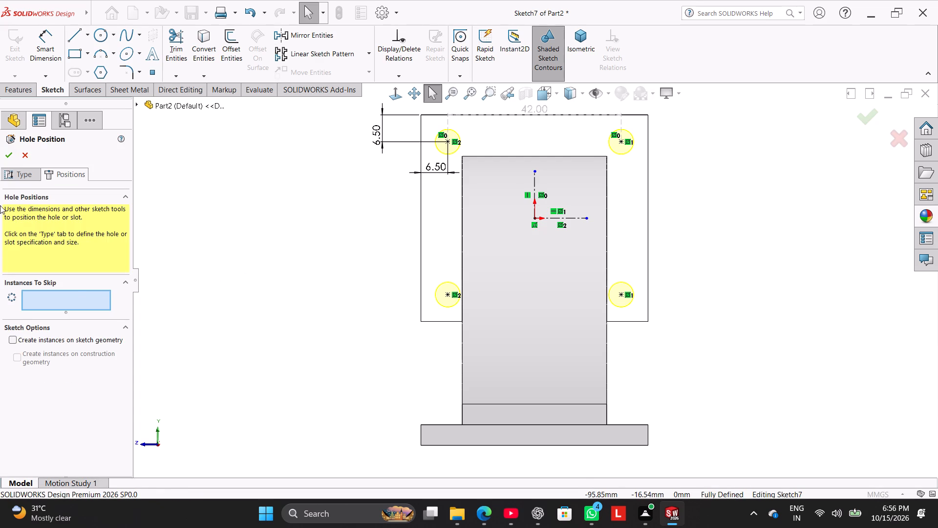
{"action": "left_click", "coordinate": [10, 152]}
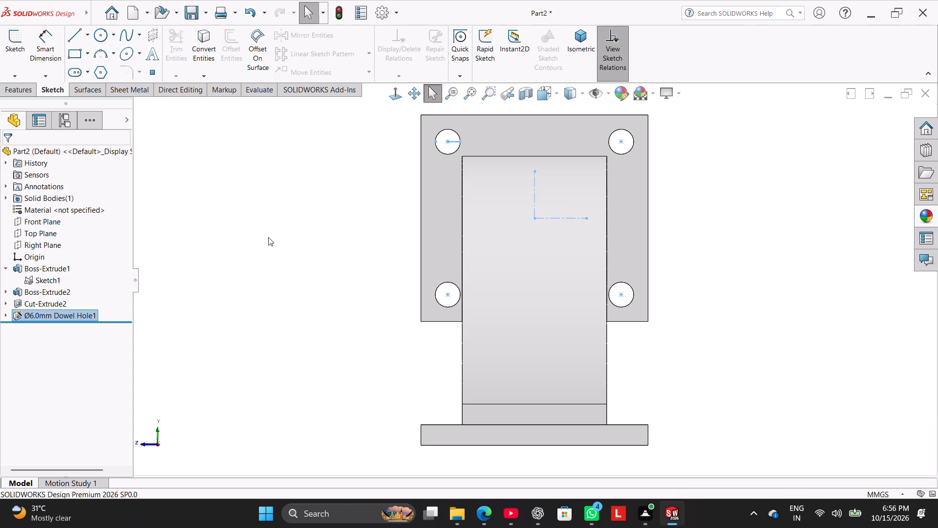
{"action": "left_click", "coordinate": [268, 237]}
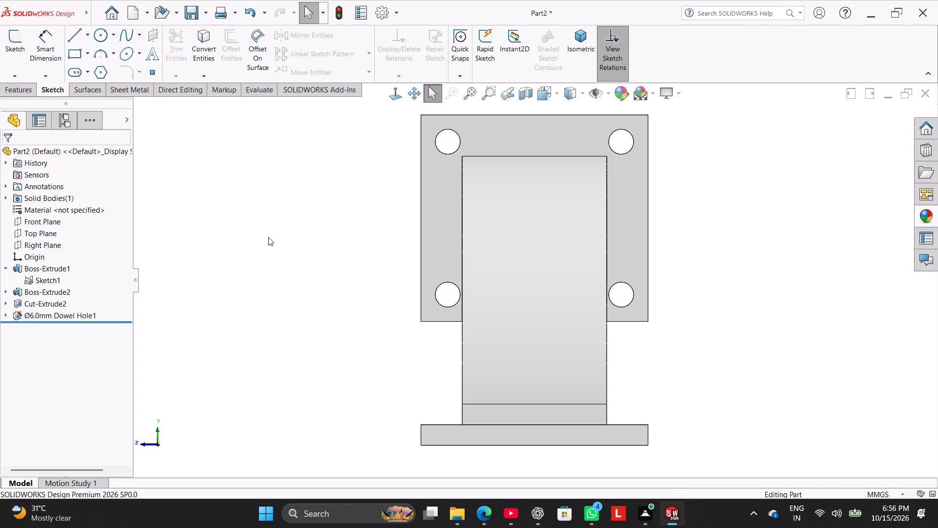
Reopen the hole positions and check the lower-right hole centre's distances to the flange's right and lower edges without keeping a dimension.
{"action": "right_click", "coordinate": [58, 311]}
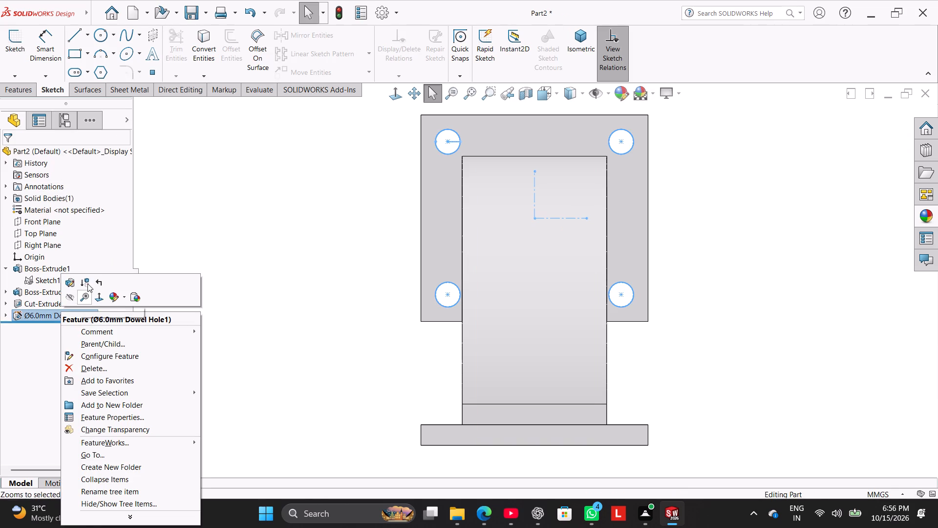
{"action": "left_click", "coordinate": [73, 283]}
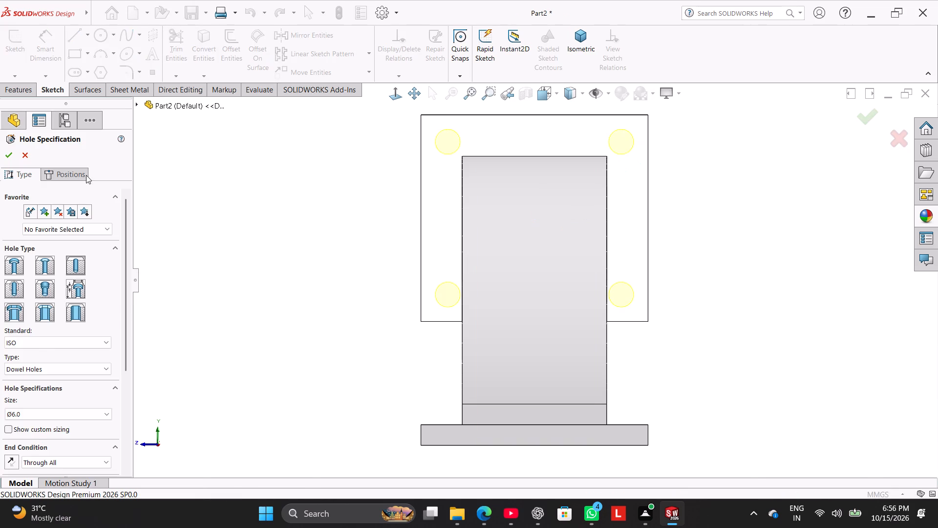
{"action": "left_click", "coordinate": [86, 175]}
{"action": "left_click", "coordinate": [268, 212]}
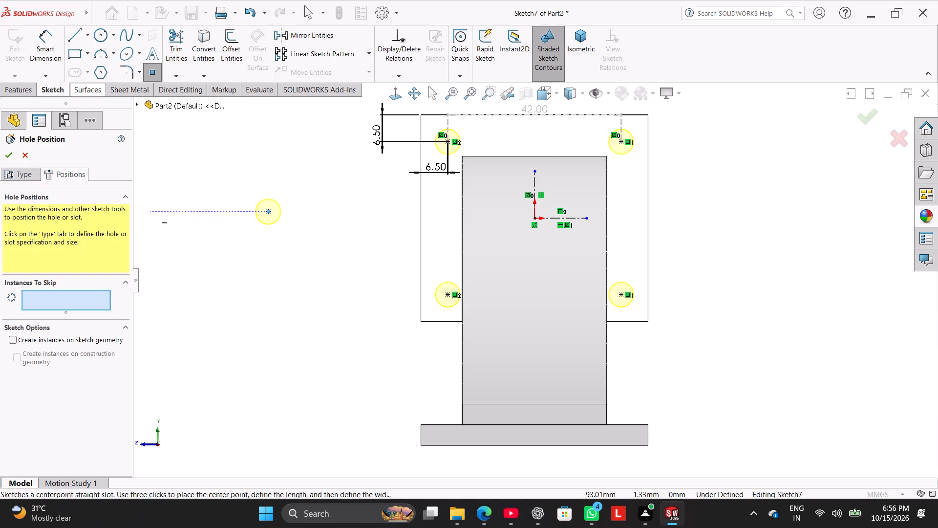
{"action": "key", "text": "ctrl+z"}
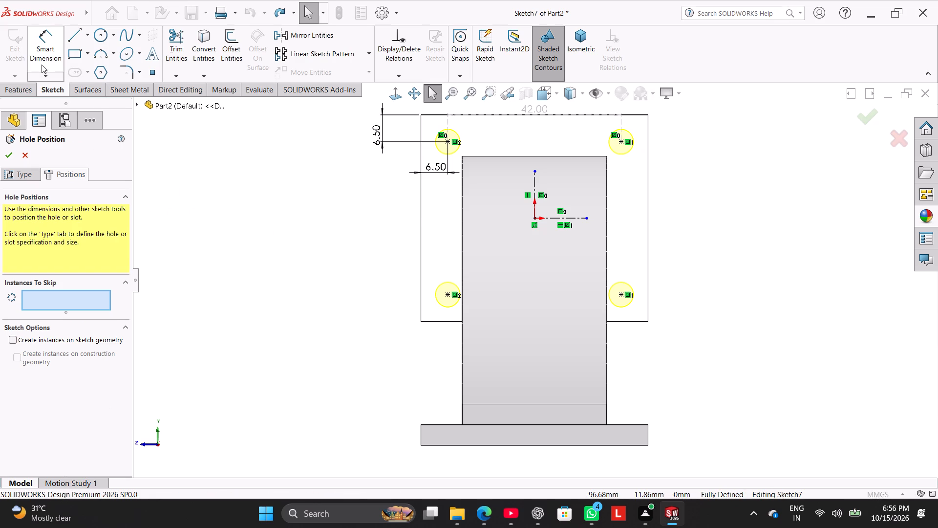
{"action": "left_click", "coordinate": [42, 65]}
{"action": "left_click", "coordinate": [620, 293]}
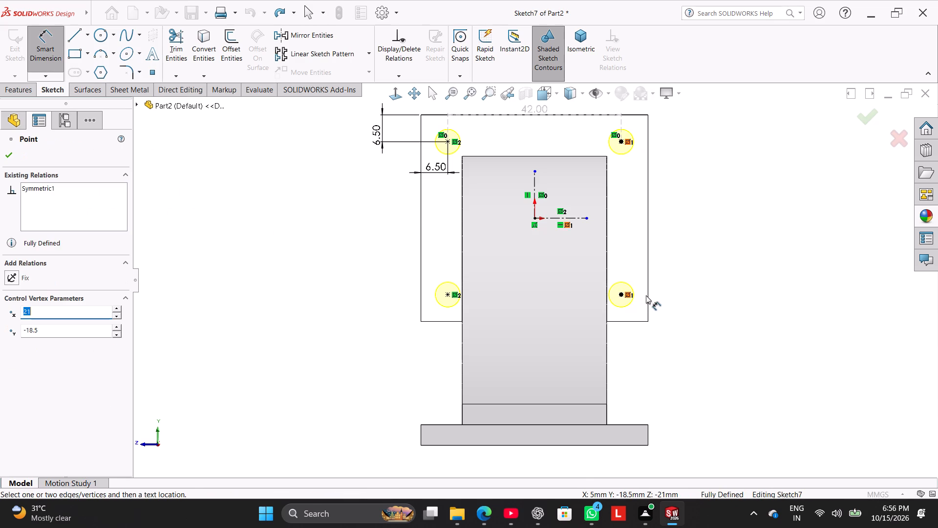
{"action": "left_click", "coordinate": [649, 297]}
{"action": "left_click", "coordinate": [42, 58]}
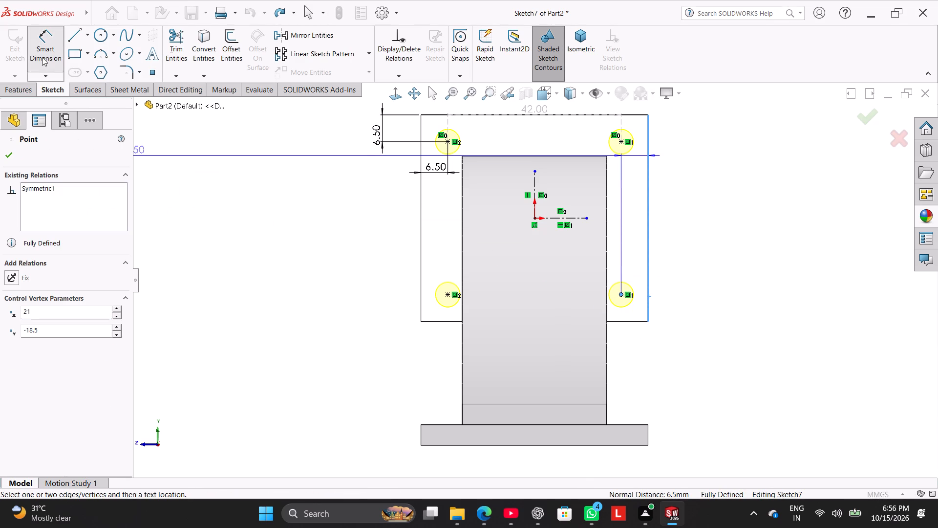
{"action": "left_click", "coordinate": [44, 48]}
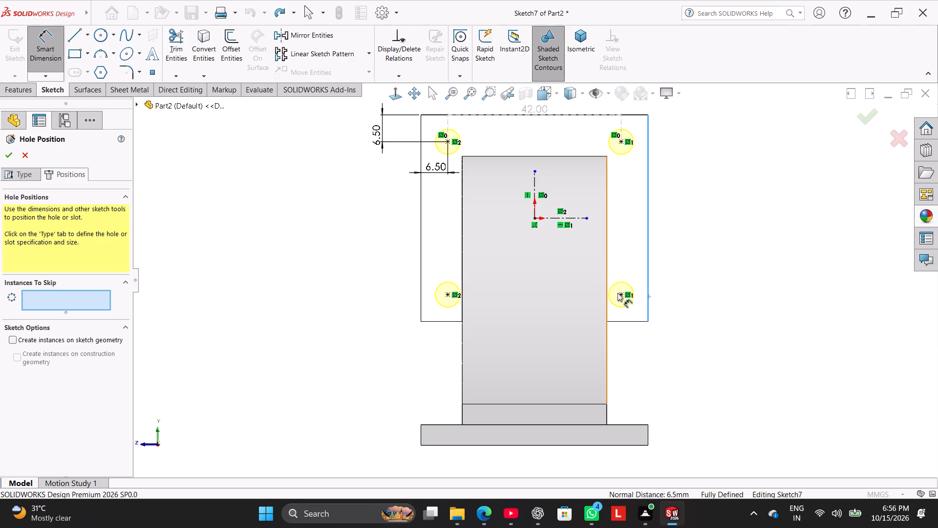
{"action": "left_click", "coordinate": [620, 293]}
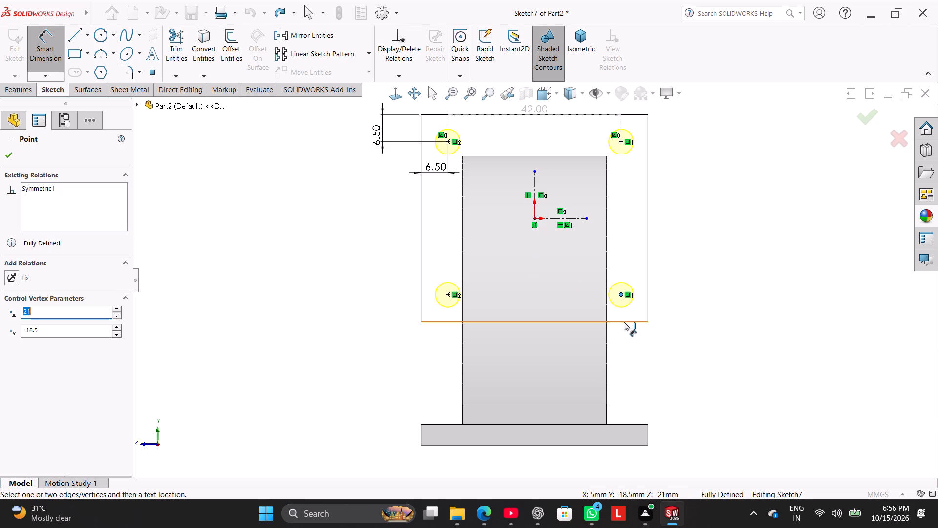
{"action": "left_click", "coordinate": [624, 322]}
{"action": "left_click", "coordinate": [43, 56]}
{"action": "left_click", "coordinate": [201, 178]}
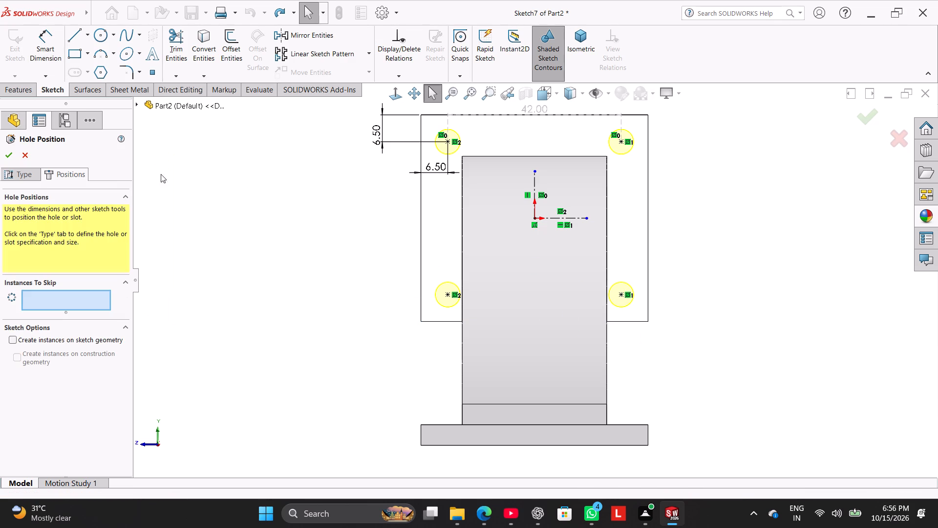
Close the hole position editing of the upright flange's hole feature.
{"action": "left_click", "coordinate": [11, 155]}
{"action": "left_click", "coordinate": [211, 256]}
Place an ISO Ø6.0 through-all dowel hole on the bottom flange's upper face, about 4.6 mm from the upper edge and 9.4 mm from the right edge.
{"action": "right_click_drag", "start_coordinate": [232, 277], "coordinate": [335, 217]}
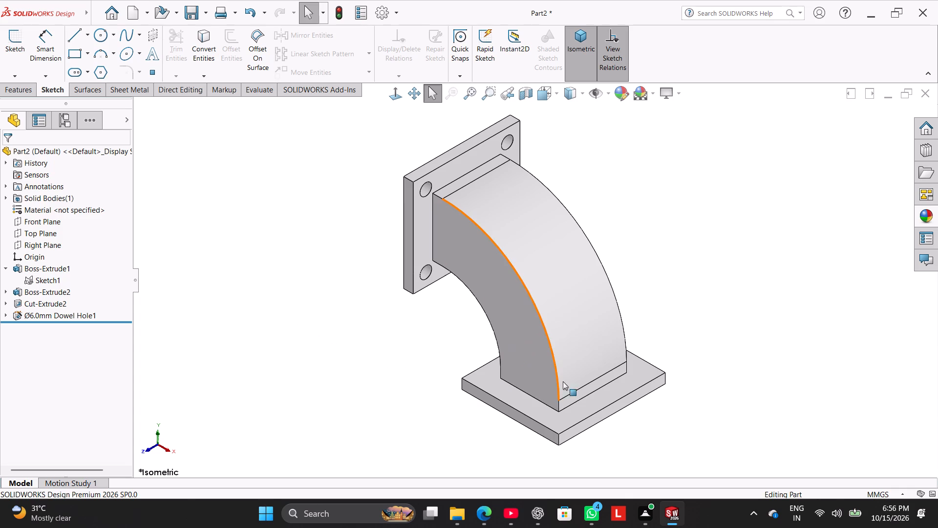
{"action": "right_click", "coordinate": [611, 396]}
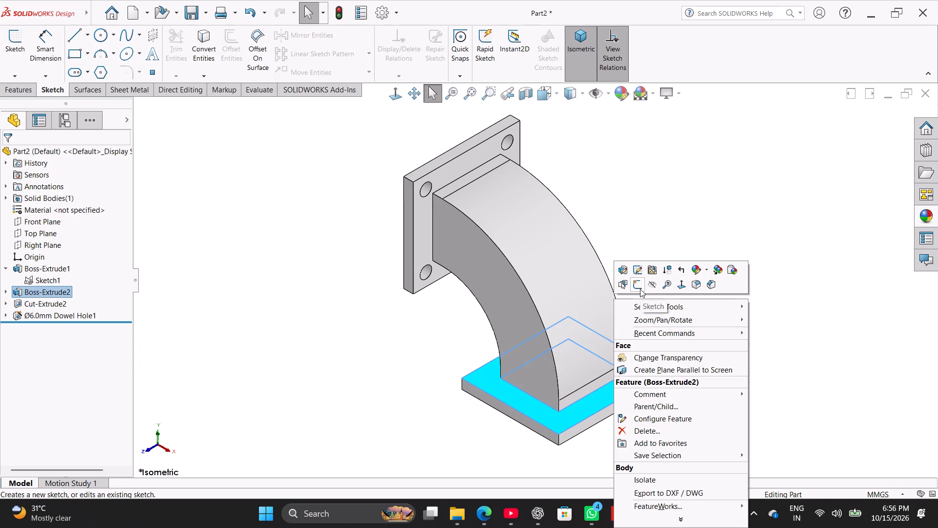
{"action": "left_click", "coordinate": [216, 241]}
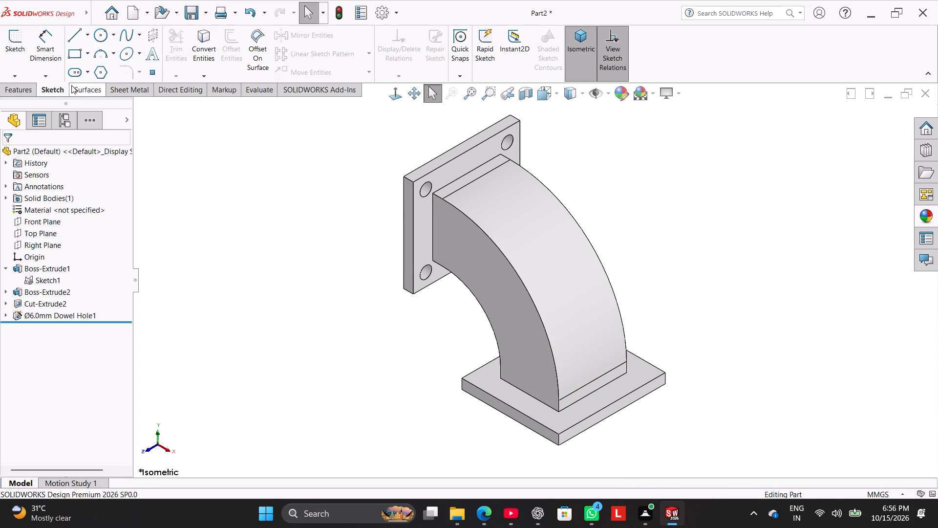
{"action": "left_click", "coordinate": [17, 88]}
{"action": "left_click", "coordinate": [205, 38]}
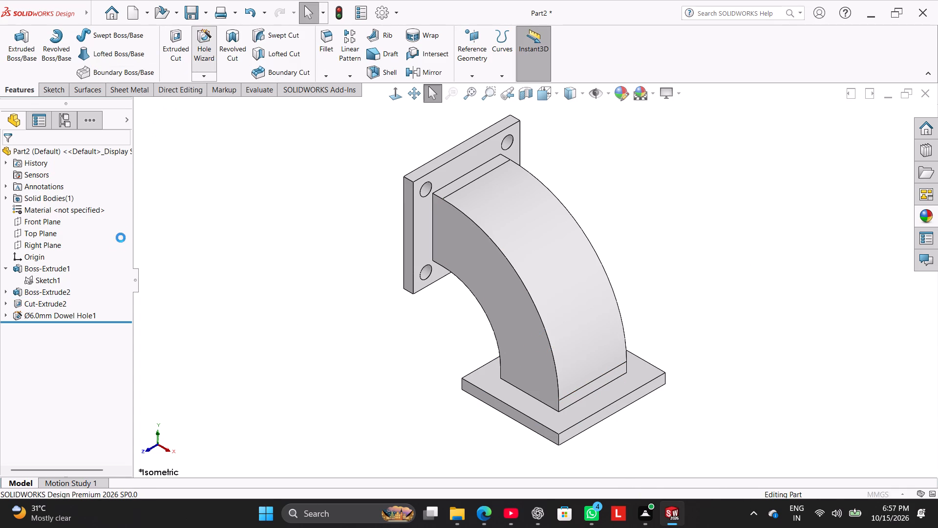
{"action": "left_click", "coordinate": [130, 281]}
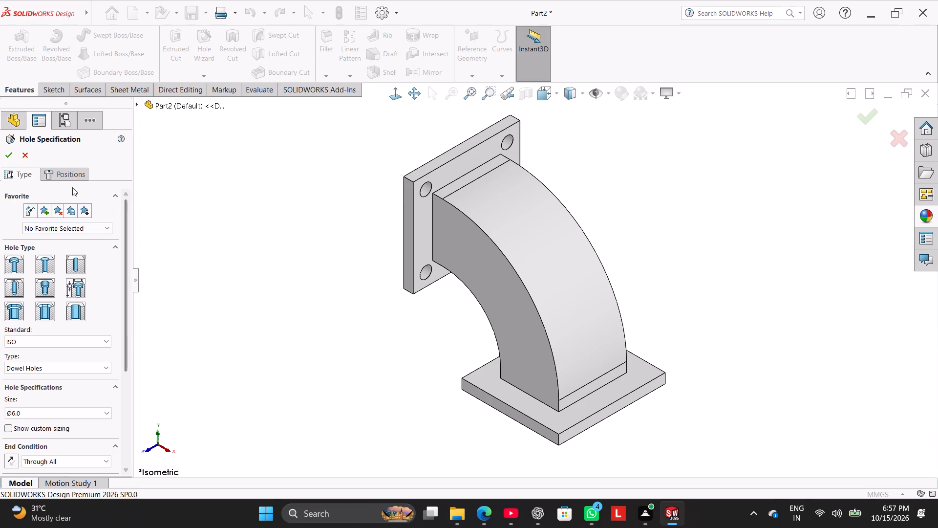
{"action": "left_click", "coordinate": [67, 174]}
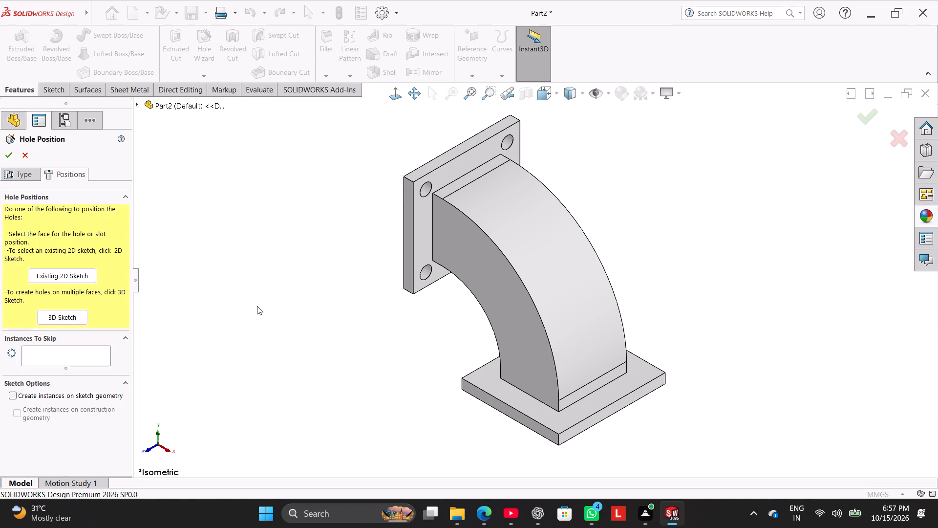
{"action": "left_click", "coordinate": [594, 401]}
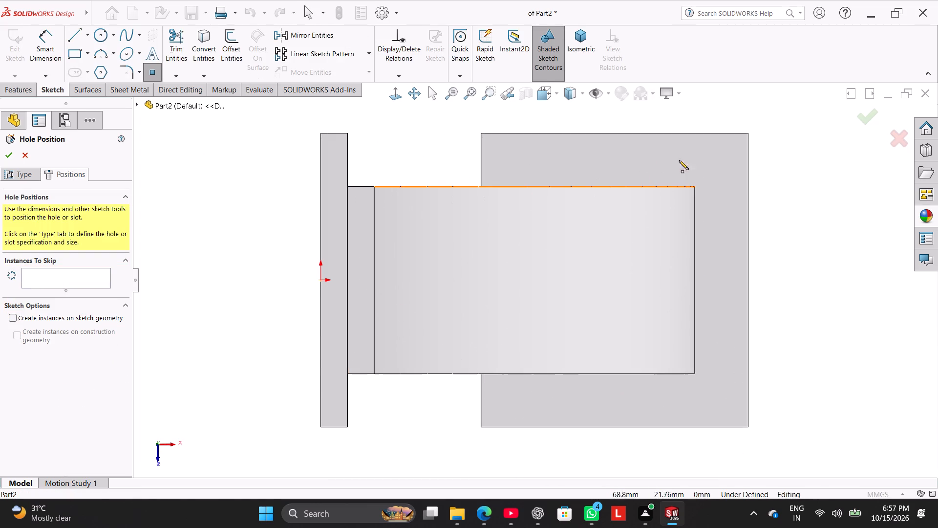
{"action": "left_click", "coordinate": [698, 158]}
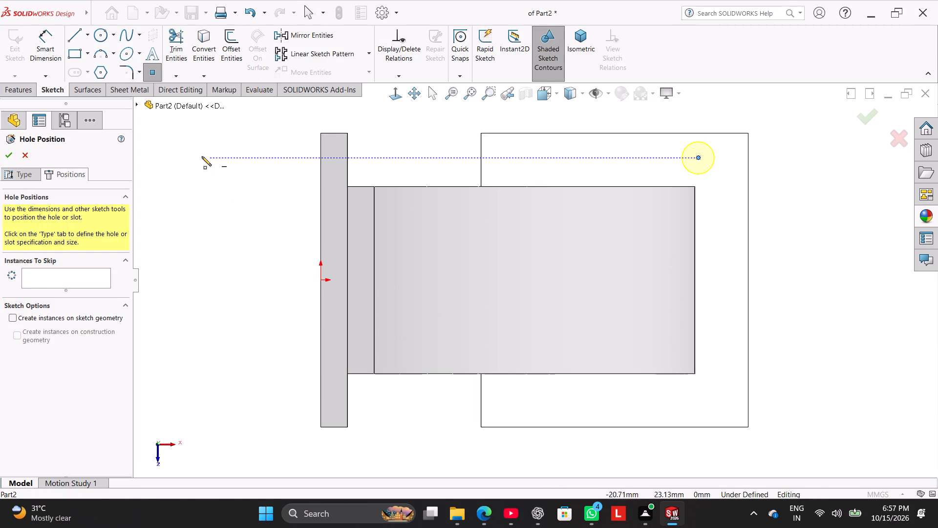
{"action": "right_click", "coordinate": [206, 170]}
{"action": "left_click", "coordinate": [219, 178]}
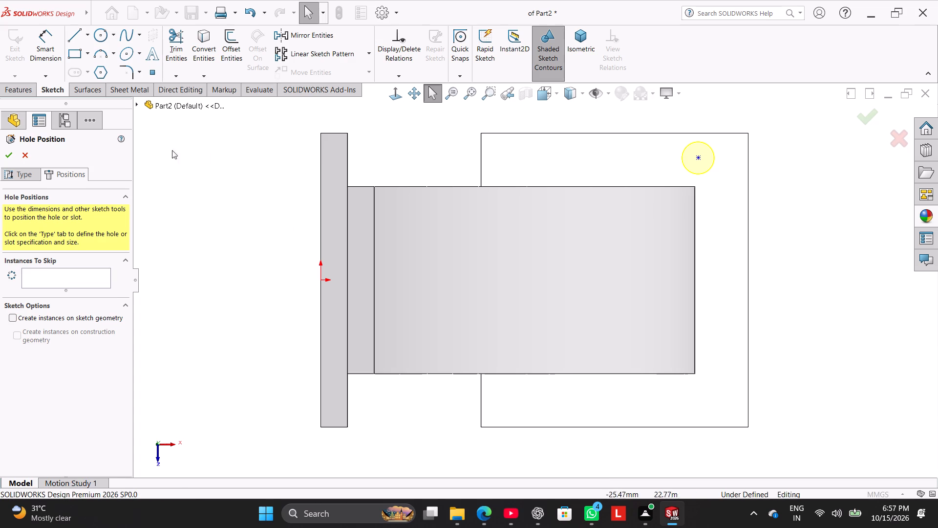
Dimension the new hole centre 6.5 mm from the flange's upper edge and 6.5 mm from its right edge.
{"action": "left_click", "coordinate": [48, 47]}
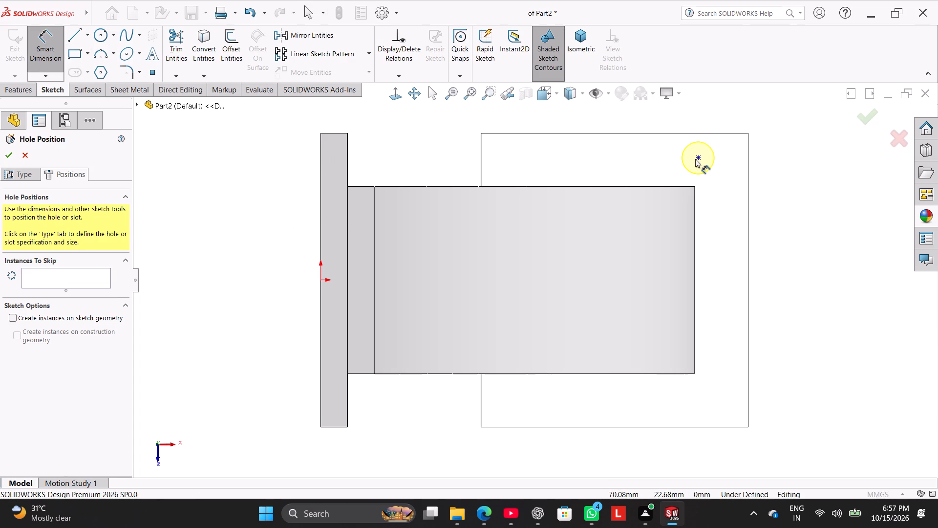
{"action": "left_click", "coordinate": [698, 157]}
{"action": "left_click", "coordinate": [700, 132]}
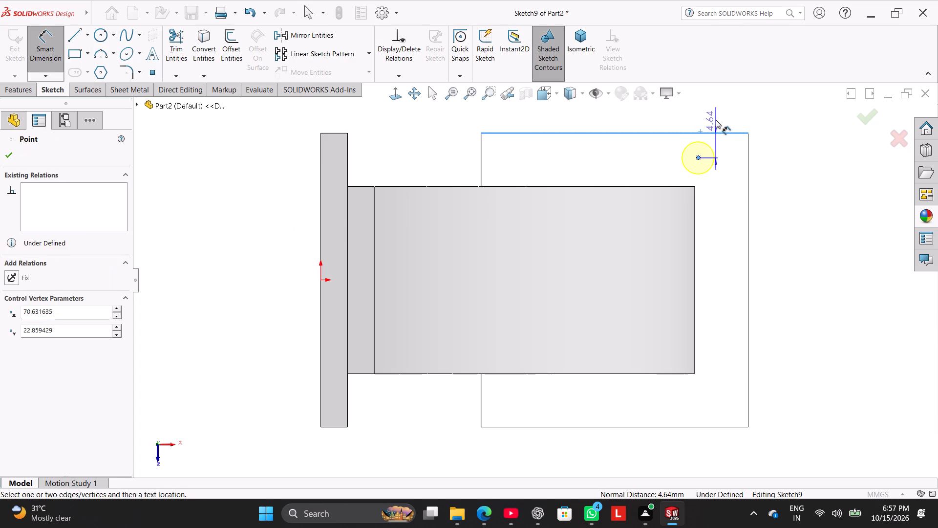
{"action": "left_click", "coordinate": [716, 120]}
{"action": "type", "text": "6.5"}
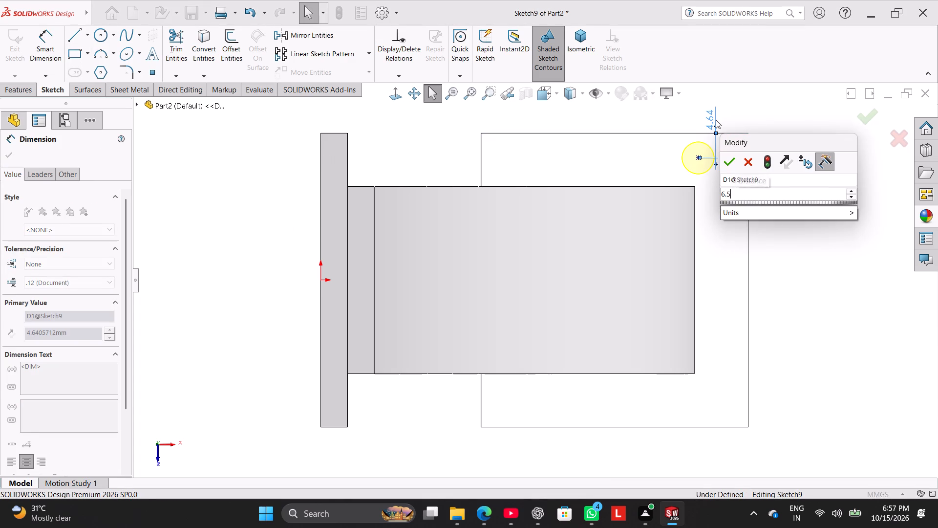
{"action": "key", "text": "Return"}
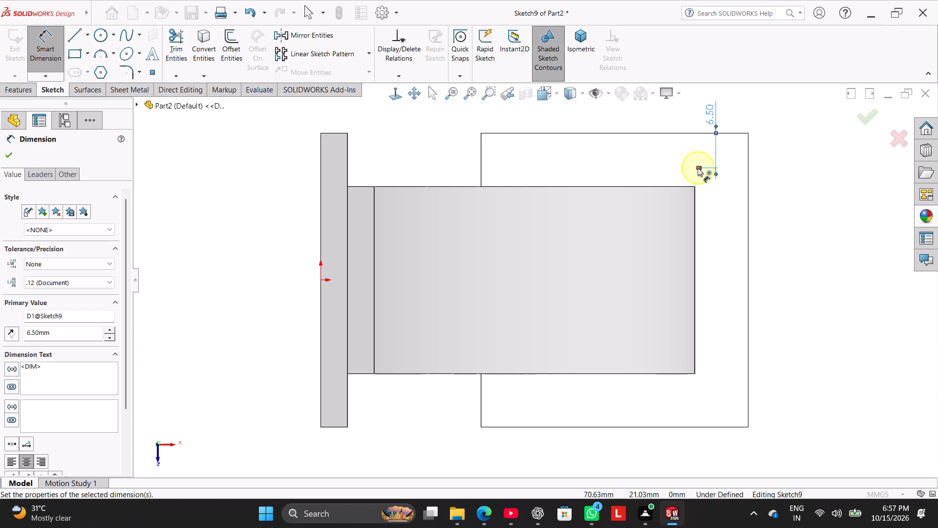
{"action": "left_click", "coordinate": [698, 168]}
{"action": "left_click", "coordinate": [747, 171]}
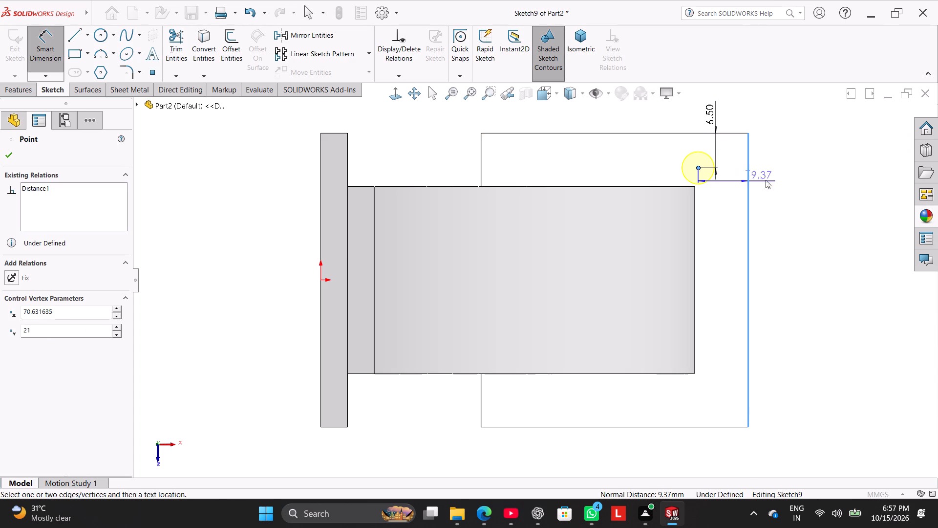
{"action": "left_click", "coordinate": [777, 173]}
{"action": "type", "text": "6.5"}
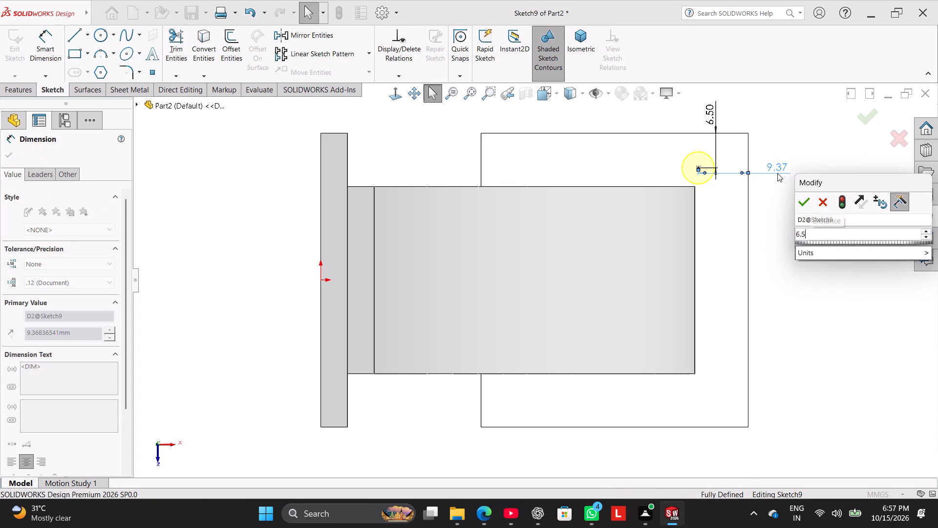
{"action": "key", "text": "Return"}
{"action": "right_click", "coordinate": [239, 220]}
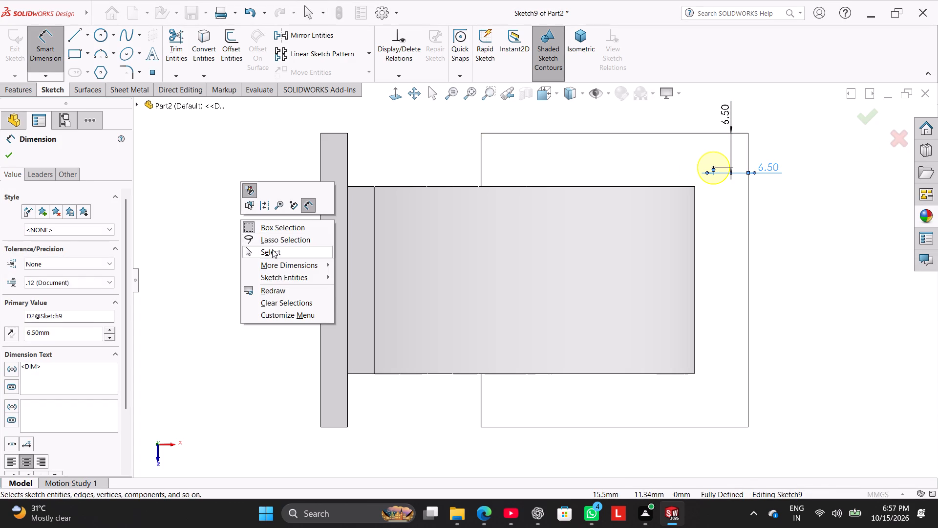
{"action": "left_click", "coordinate": [272, 249]}
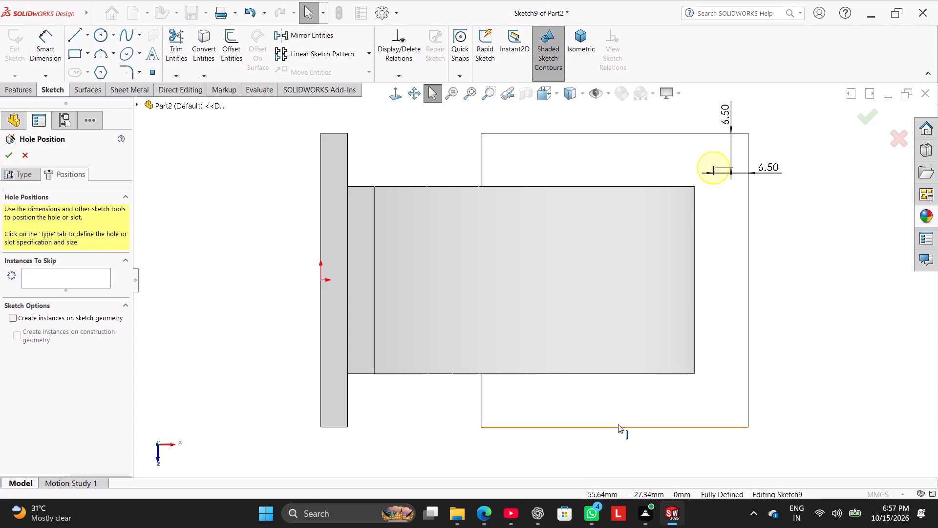
Set up a linear sketch pattern of the hole point along the flange's right edge with 2 instances spaced 55-6.5 mm.
{"action": "left_click", "coordinate": [365, 56]}
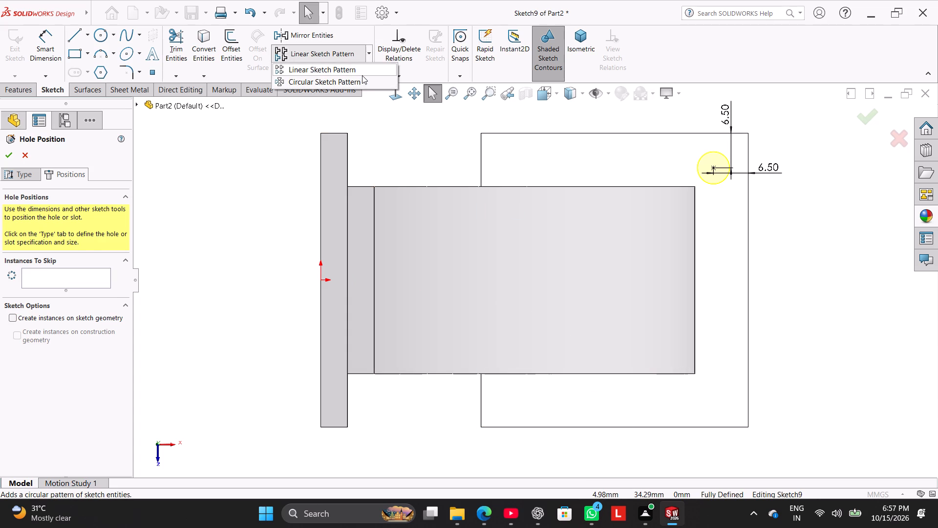
{"action": "left_click", "coordinate": [365, 71]}
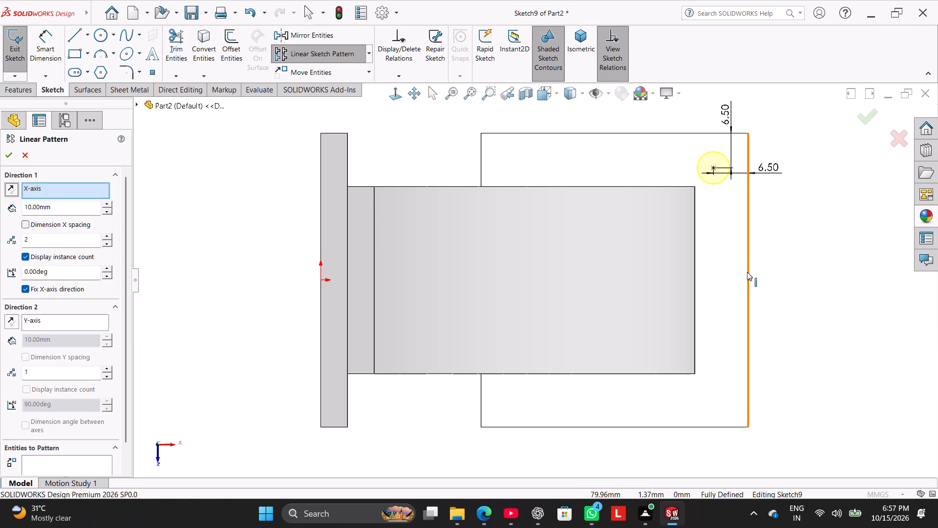
{"action": "left_click", "coordinate": [747, 272]}
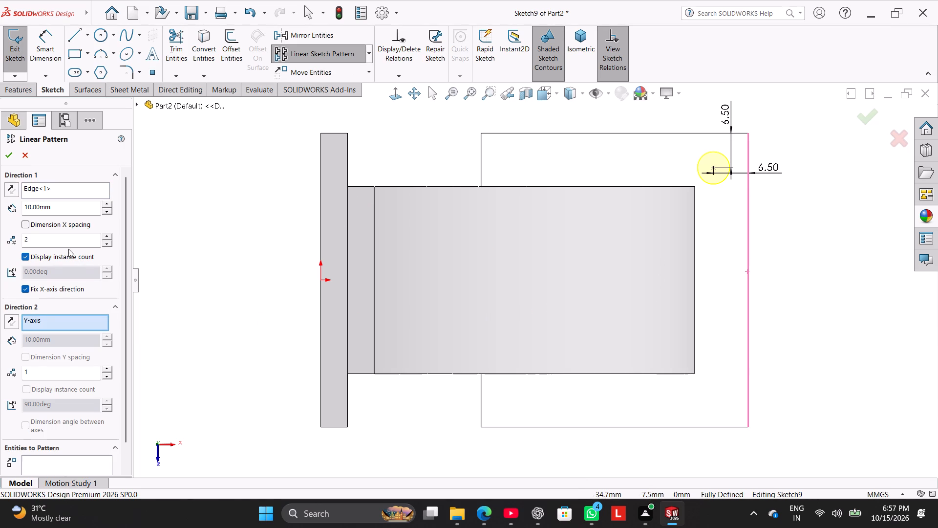
{"action": "double_click", "coordinate": [60, 206]}
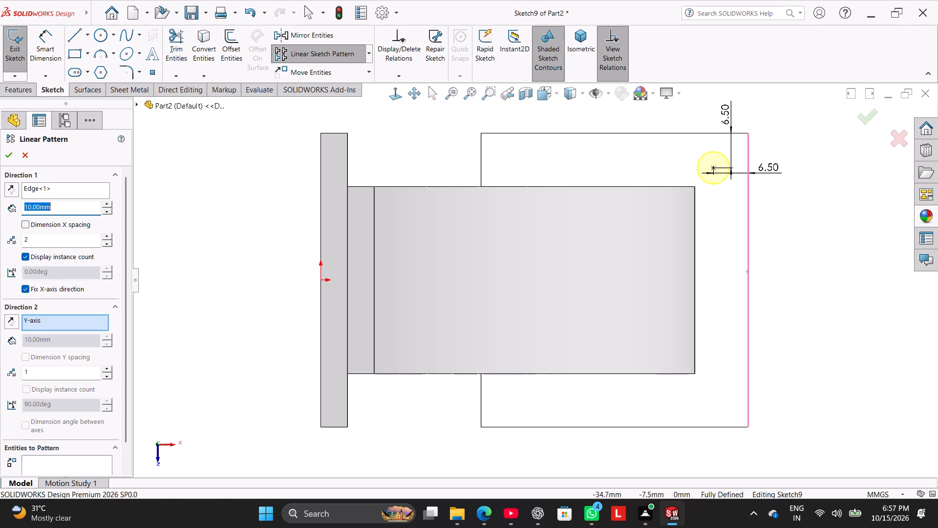
{"action": "key", "text": "5"}
{"action": "key", "text": "5"}
{"action": "type", "text": "-6.5"}
{"action": "key", "text": "Return"}
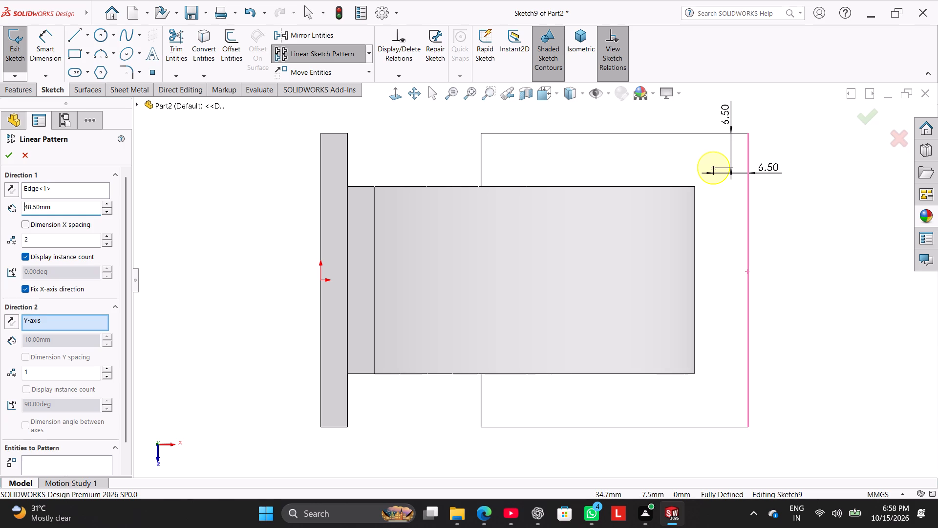
{"action": "left_click", "coordinate": [164, 311]}
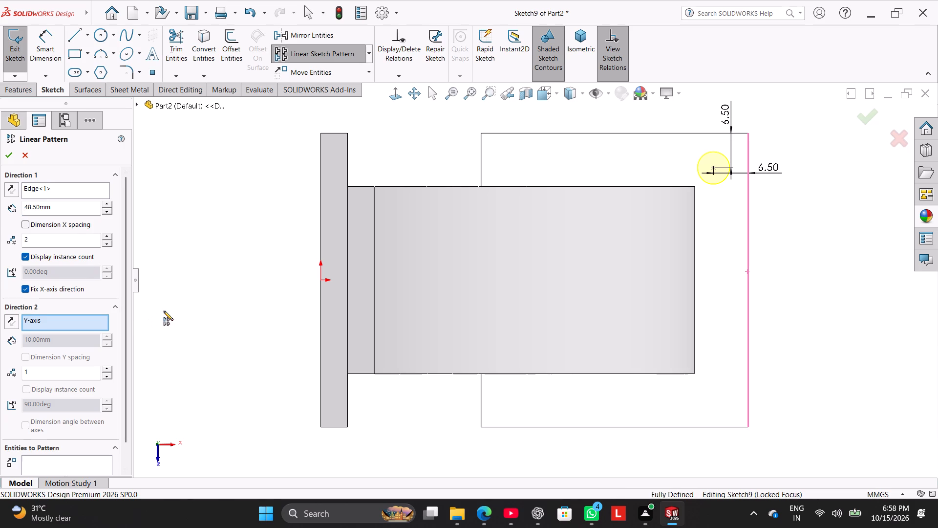
{"action": "left_click_drag", "start_coordinate": [126, 334], "coordinate": [116, 377]}
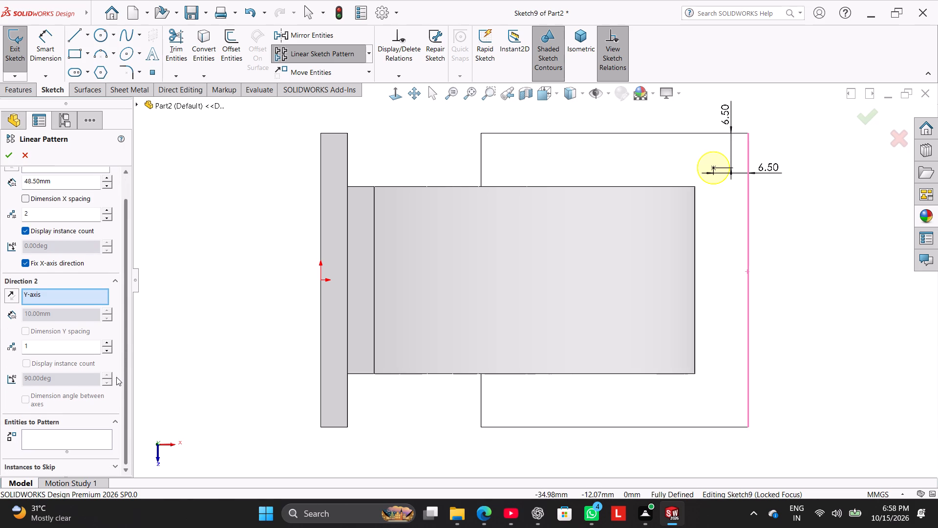
{"action": "left_click_drag", "start_coordinate": [116, 377], "coordinate": [116, 382]}
{"action": "left_click", "coordinate": [85, 436]}
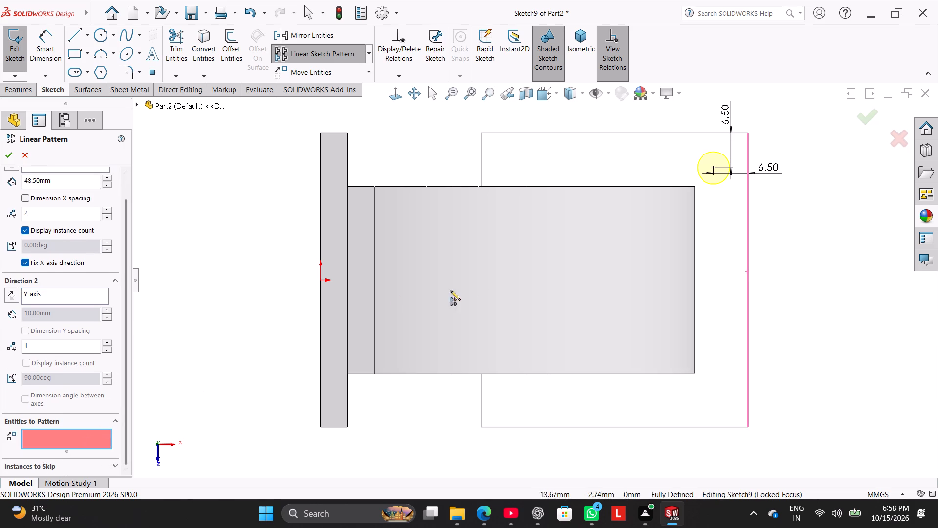
{"action": "left_click", "coordinate": [716, 167]}
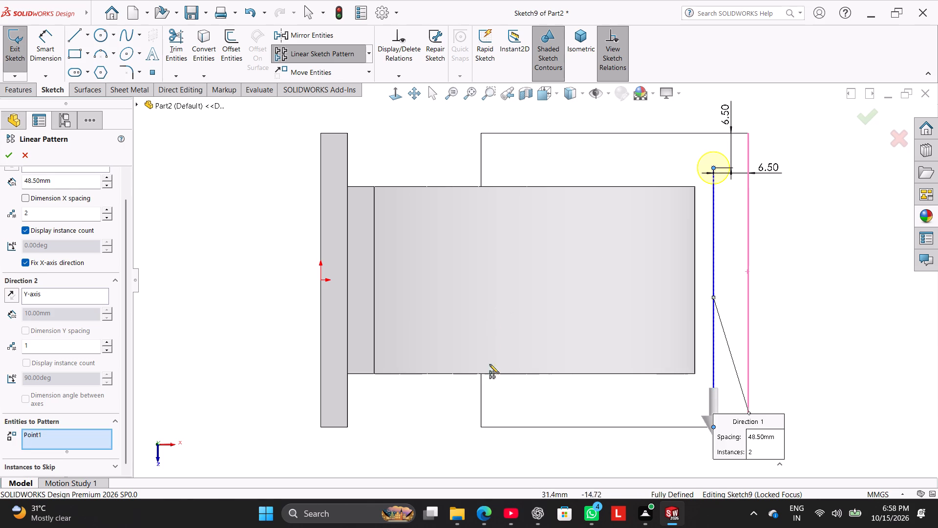
{"action": "left_click", "coordinate": [275, 251]}
{"action": "scroll", "coordinate": [628, 436], "scroll_direction": "up", "scroll_amount": 1}
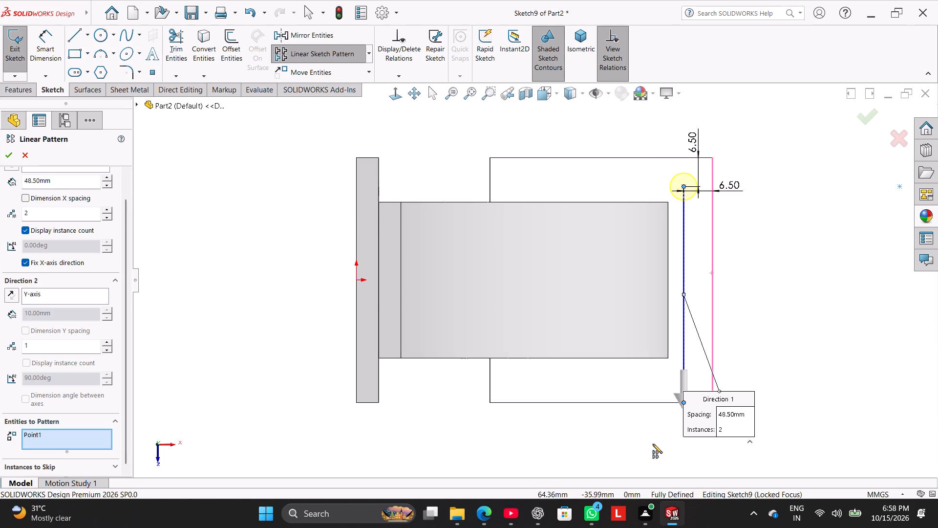
{"action": "scroll", "coordinate": [654, 444], "scroll_direction": "up", "scroll_amount": 1}
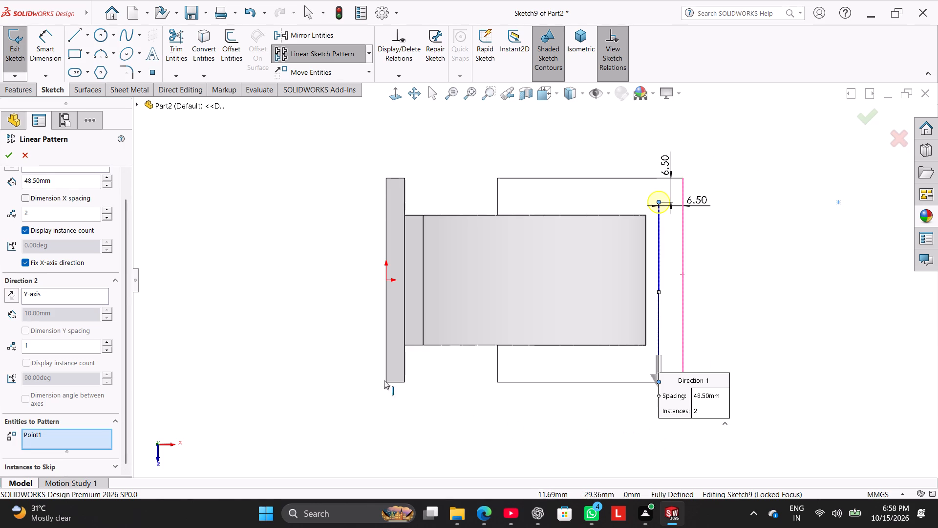
Set the hole point pattern's spacing to 55-6.5-6.5 mm along the flange's right edge and finish the 2-instance pattern.
{"action": "left_click_drag", "start_coordinate": [123, 289], "coordinate": [141, 203]}
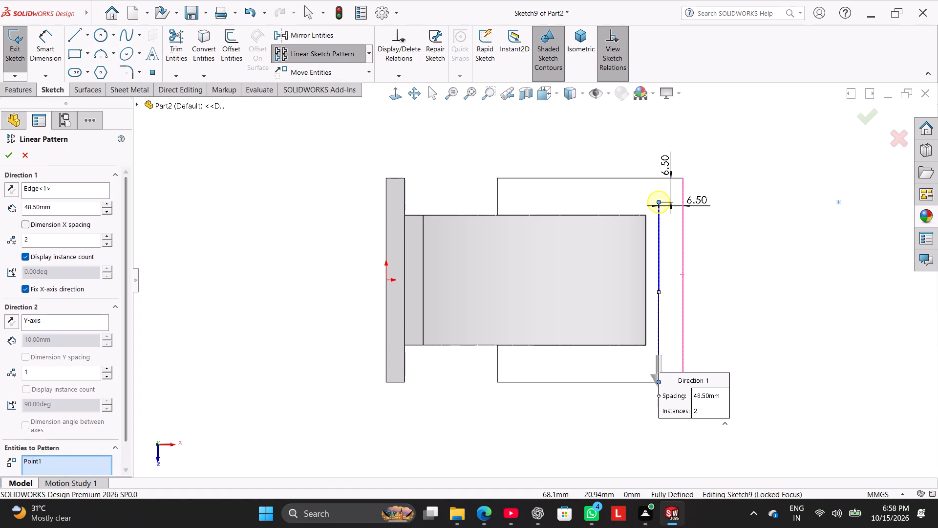
{"action": "left_click", "coordinate": [57, 213]}
{"action": "left_click", "coordinate": [57, 213]}
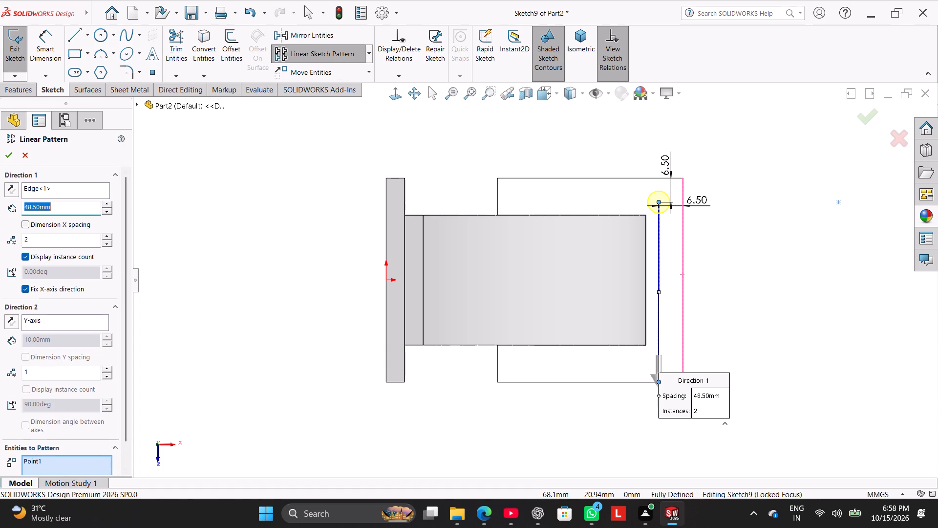
{"action": "key", "text": "5"}
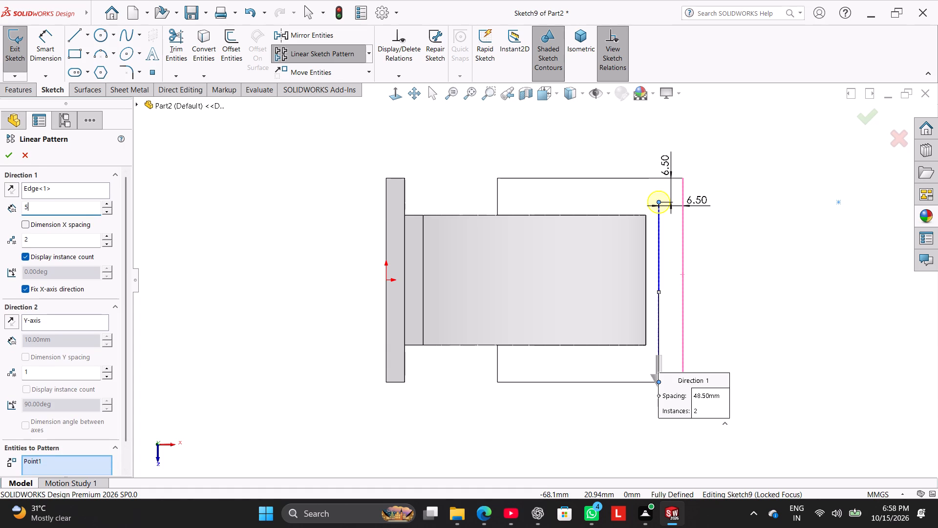
{"action": "key", "text": "minus"}
{"action": "type", "text": "6.5"}
{"action": "key", "text": "BackSpace"}
{"action": "key", "text": "BackSpace"}
{"action": "key", "text": "BackSpace"}
{"action": "key", "text": "BackSpace"}
{"action": "key", "text": "BackSpace"}
{"action": "type", "text": "55-6.5"}
{"action": "type", "text": "-6.5"}
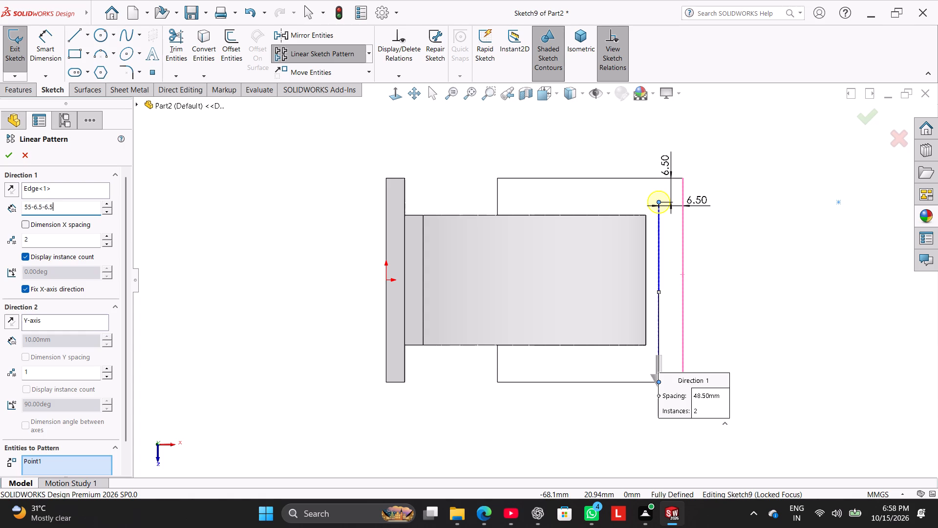
{"action": "key", "text": "Return"}
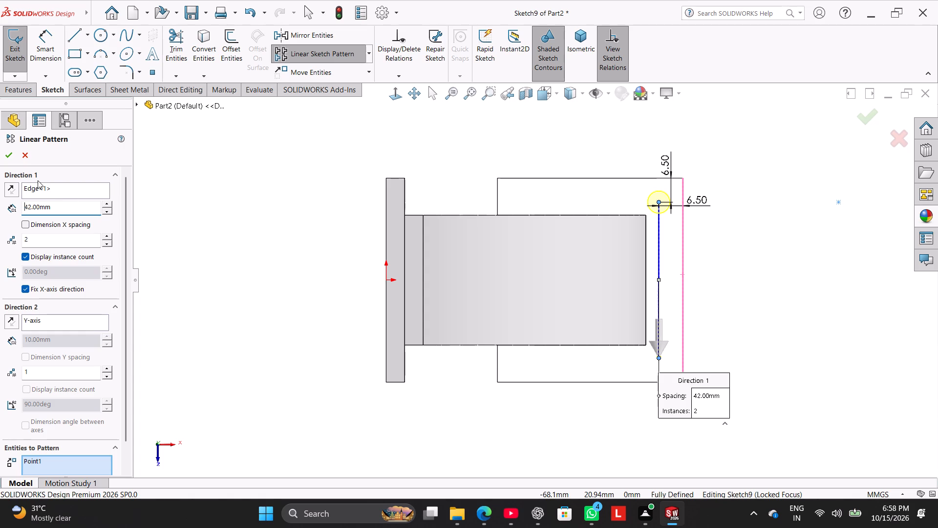
{"action": "left_click", "coordinate": [10, 155]}
{"action": "left_click", "coordinate": [180, 243]}
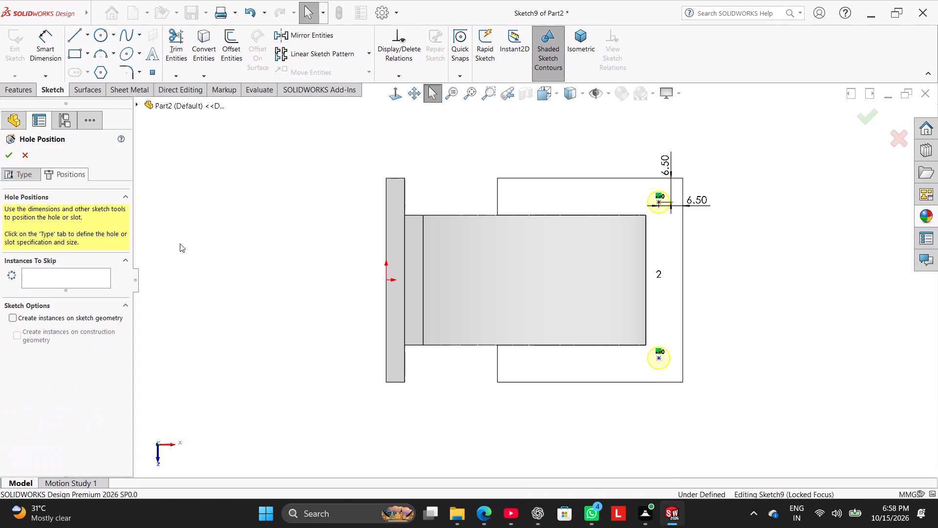
{"action": "left_click", "coordinate": [285, 282]}
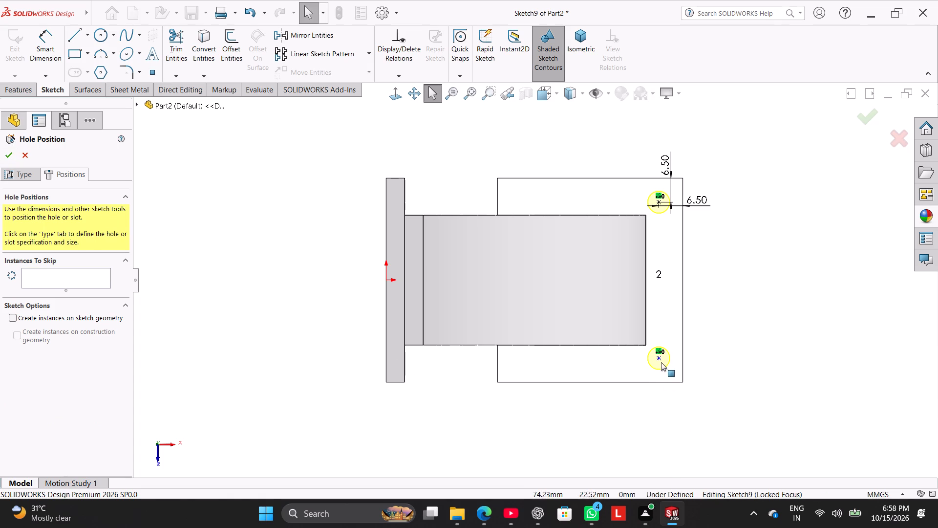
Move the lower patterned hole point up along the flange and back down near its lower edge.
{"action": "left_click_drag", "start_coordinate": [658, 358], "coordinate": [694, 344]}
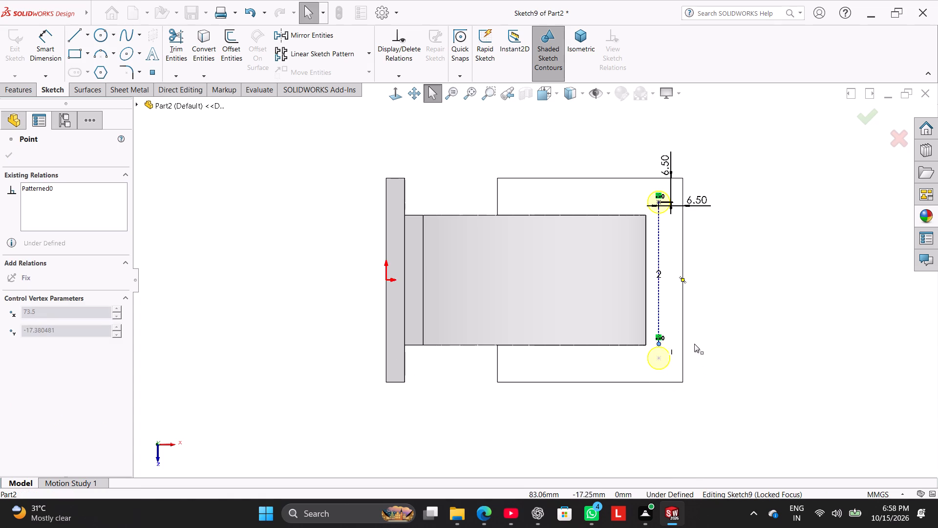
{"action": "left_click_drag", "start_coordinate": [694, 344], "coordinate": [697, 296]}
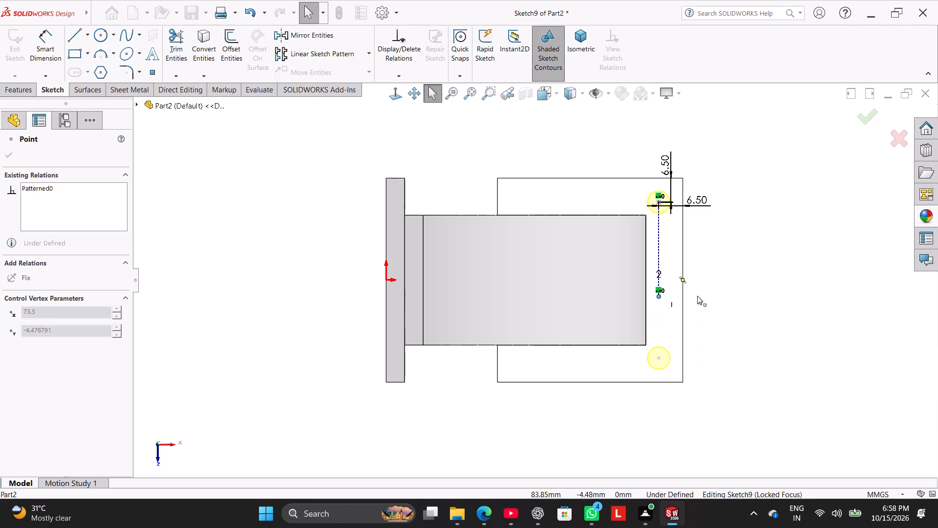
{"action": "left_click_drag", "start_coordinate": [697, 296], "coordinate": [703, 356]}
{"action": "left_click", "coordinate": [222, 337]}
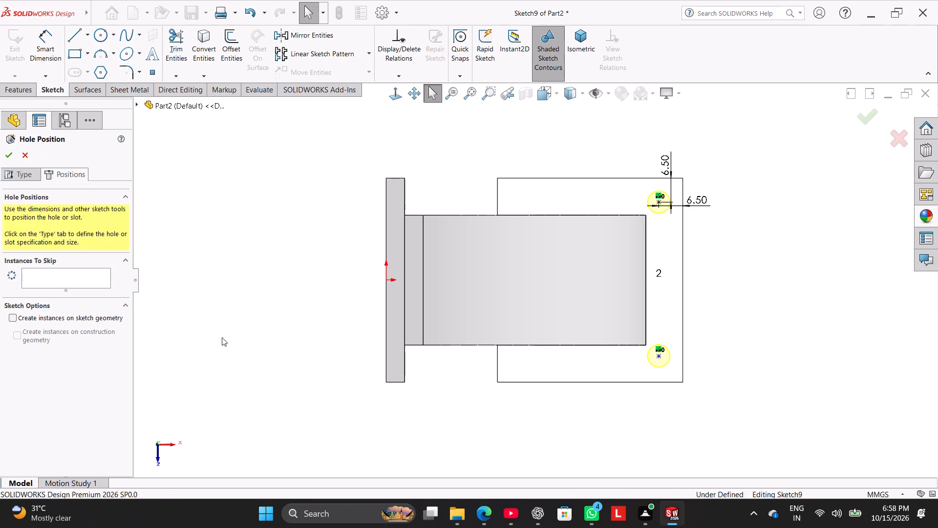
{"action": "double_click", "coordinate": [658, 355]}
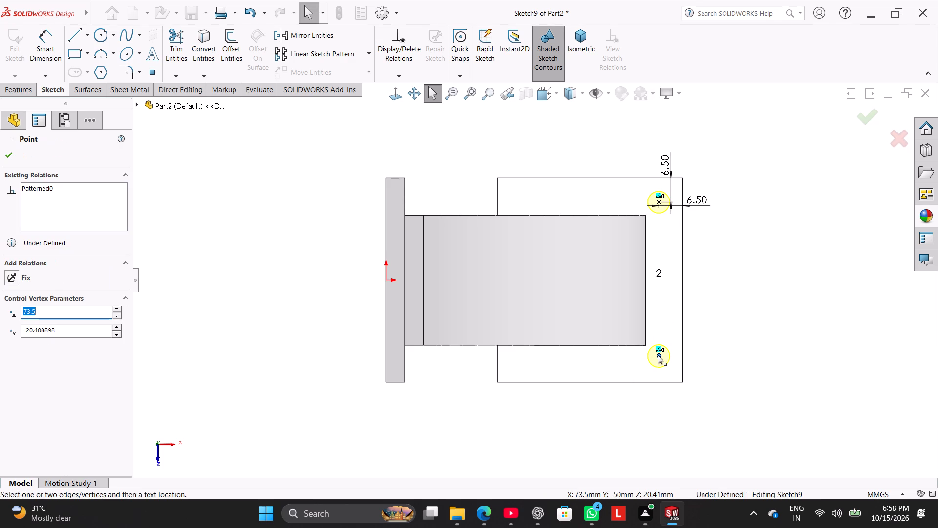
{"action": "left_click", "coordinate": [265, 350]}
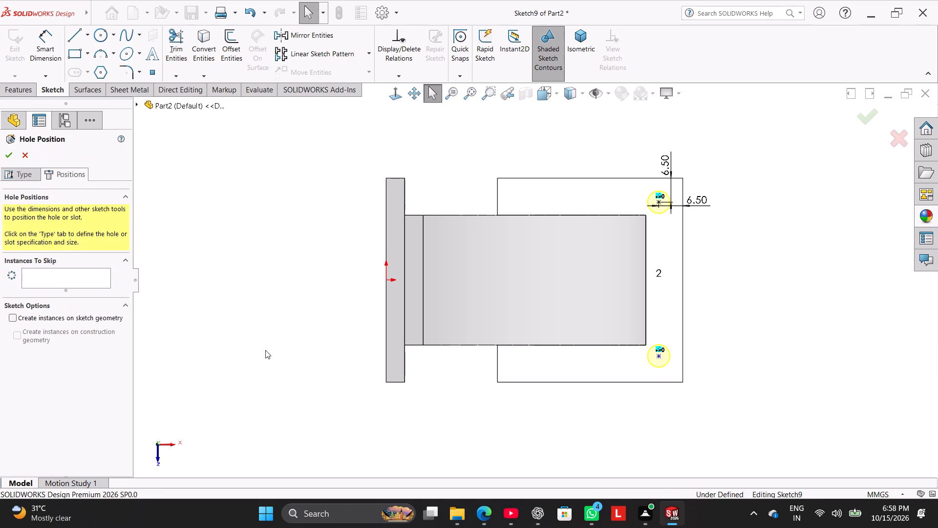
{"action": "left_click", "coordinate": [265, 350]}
Dimension the lower-right hole centre 6.5 mm from the flange's lower edge.
{"action": "left_click", "coordinate": [52, 55]}
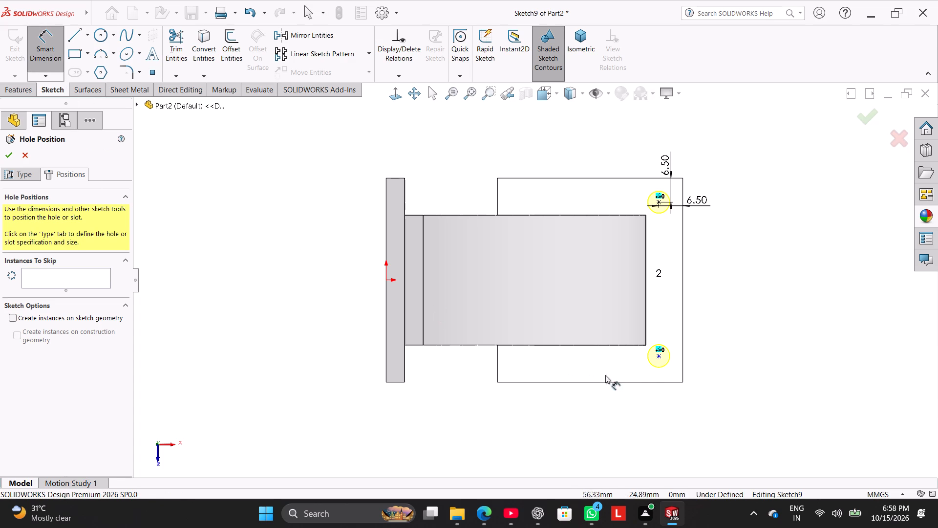
{"action": "left_click", "coordinate": [659, 358]}
{"action": "left_click", "coordinate": [661, 382]}
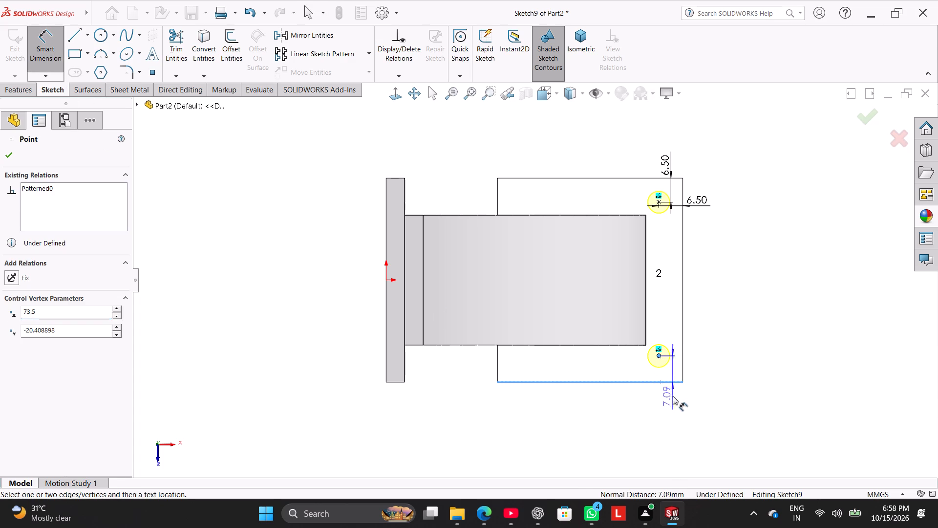
{"action": "left_click", "coordinate": [706, 381]}
{"action": "type", "text": "6.5"}
{"action": "key", "text": "Return"}
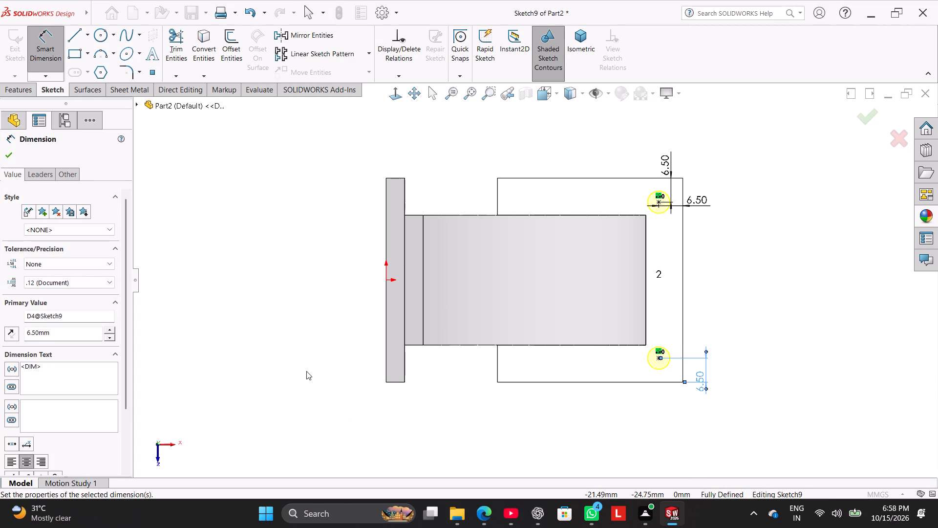
{"action": "right_click", "coordinate": [306, 371]}
{"action": "left_click", "coordinate": [345, 404]}
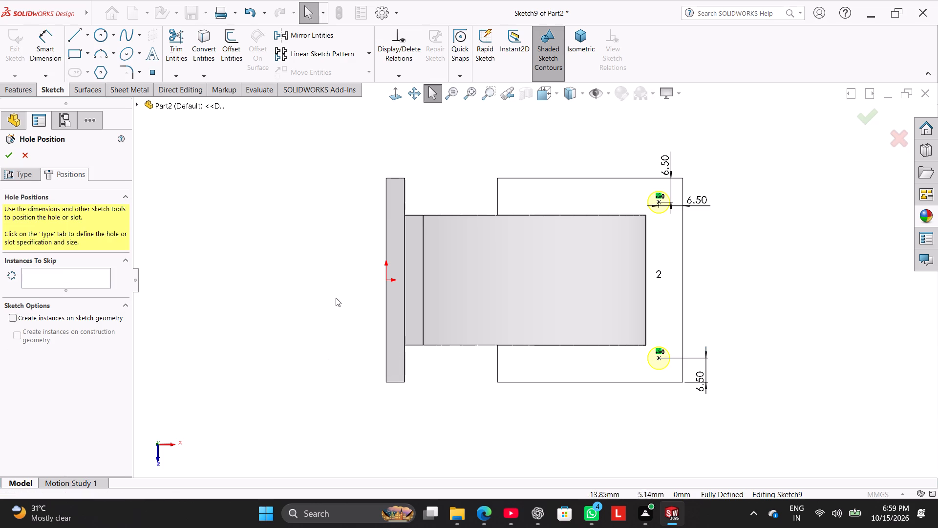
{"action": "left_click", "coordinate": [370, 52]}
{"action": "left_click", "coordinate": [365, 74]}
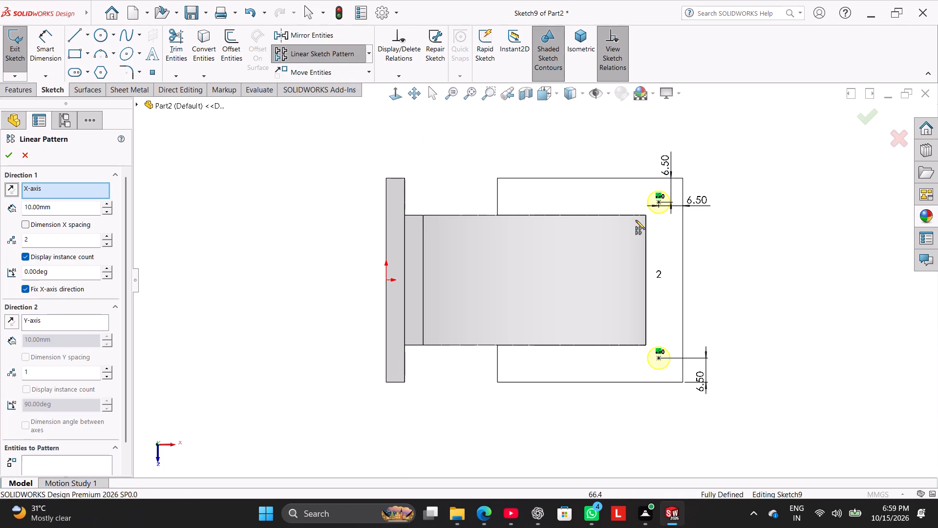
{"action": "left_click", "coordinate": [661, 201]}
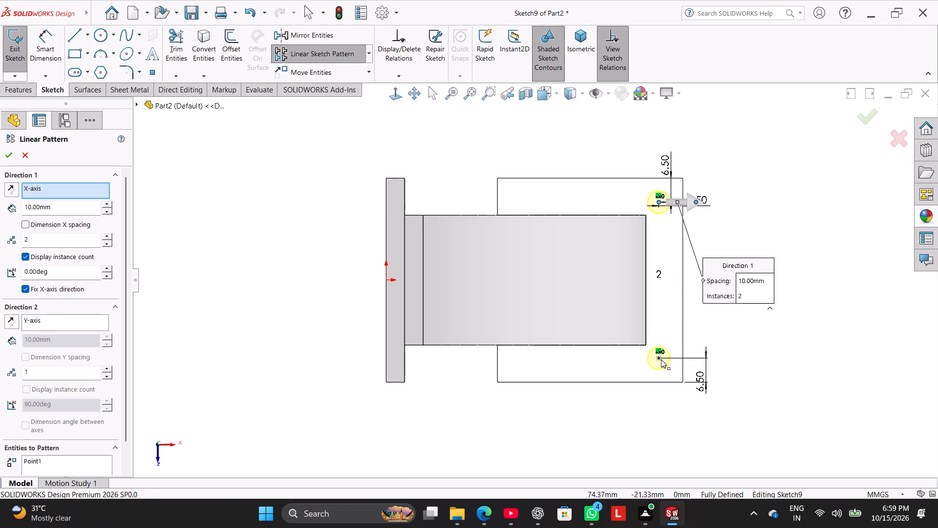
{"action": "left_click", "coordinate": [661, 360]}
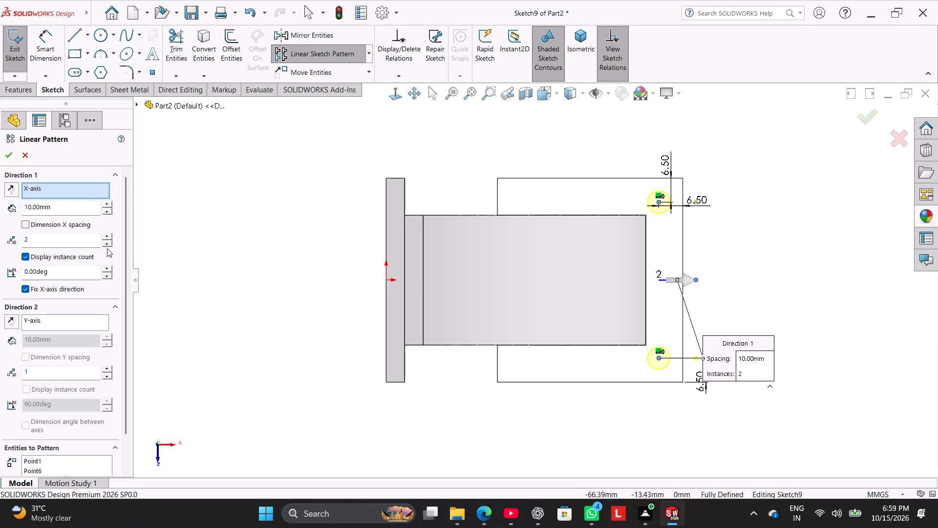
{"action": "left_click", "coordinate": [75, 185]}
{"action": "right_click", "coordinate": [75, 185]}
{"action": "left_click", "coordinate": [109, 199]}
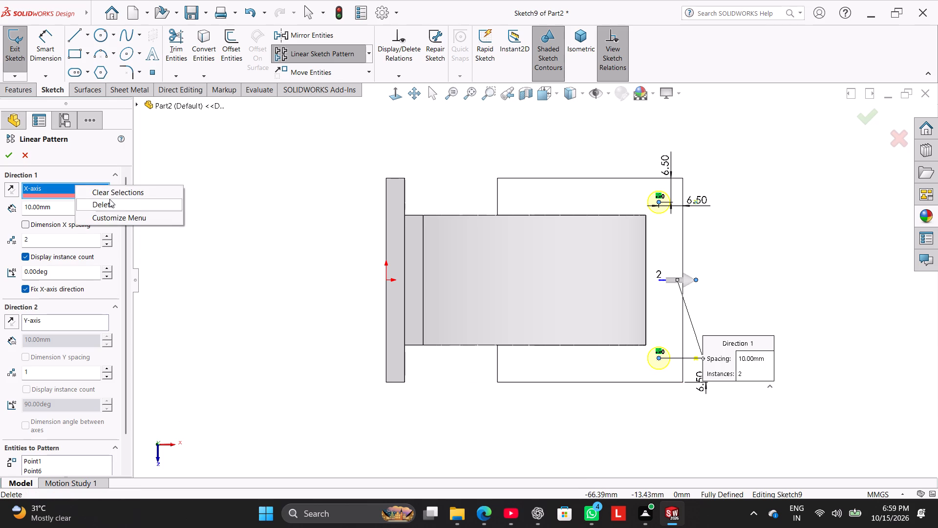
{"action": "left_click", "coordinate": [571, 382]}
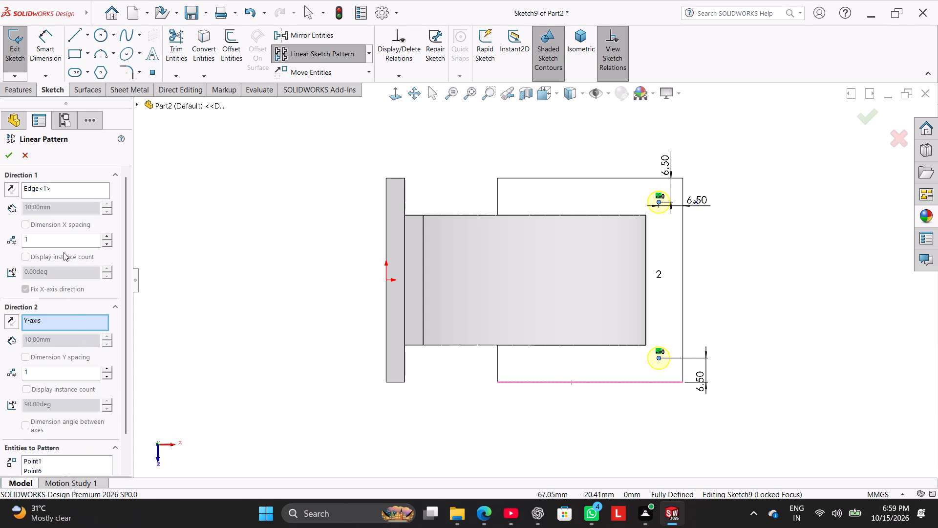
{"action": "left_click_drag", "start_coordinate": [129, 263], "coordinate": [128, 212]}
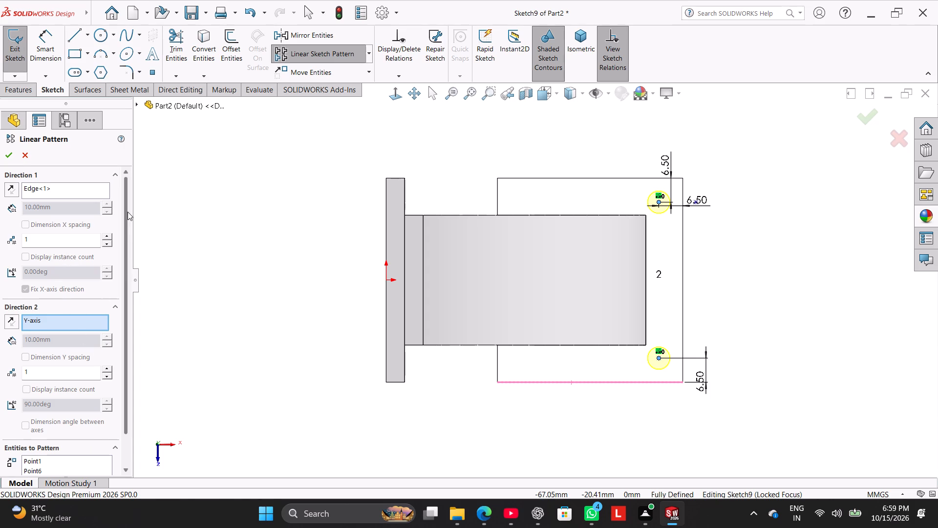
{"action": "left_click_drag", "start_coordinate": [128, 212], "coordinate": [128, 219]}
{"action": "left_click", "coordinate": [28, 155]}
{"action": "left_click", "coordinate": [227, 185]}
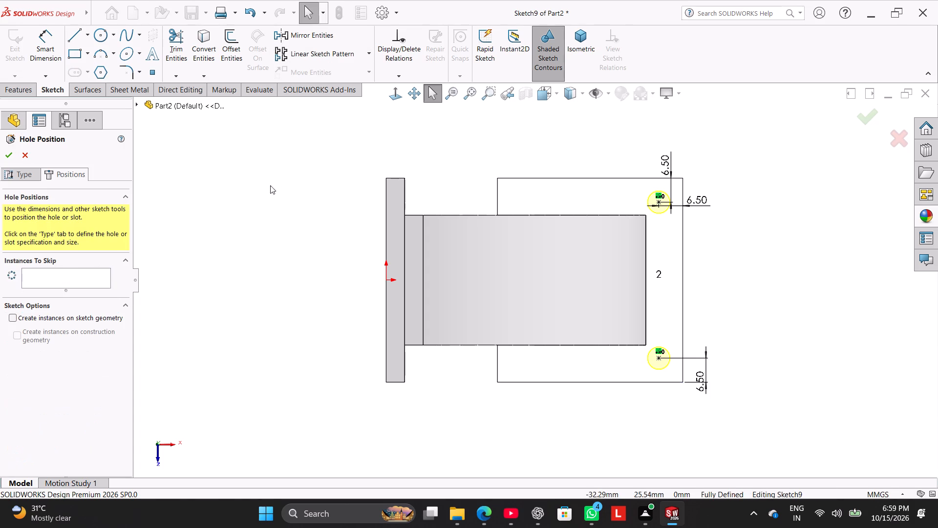
Place two more hole points near the flange's inner end, one about 4.5 mm from the upper edge and one near the lower edge.
{"action": "left_click", "coordinate": [149, 74]}
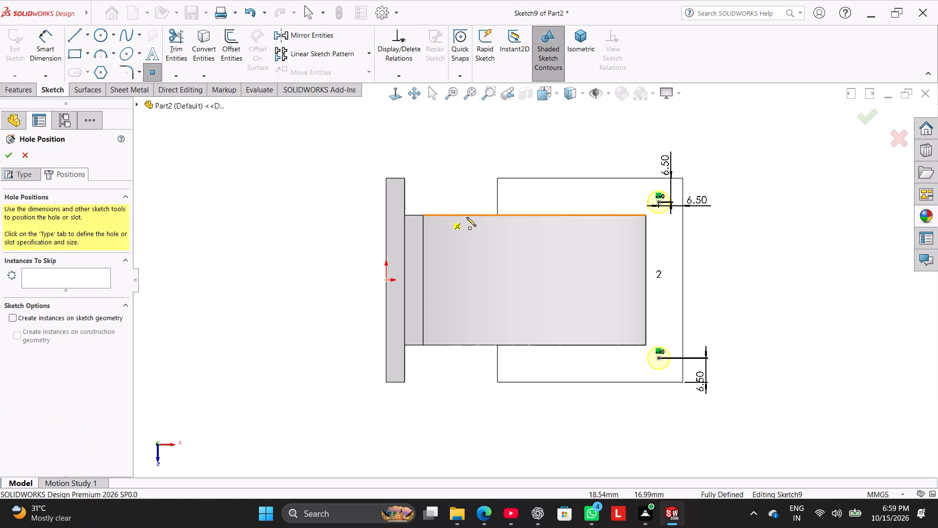
{"action": "left_click", "coordinate": [519, 195]}
{"action": "left_click", "coordinate": [534, 365]}
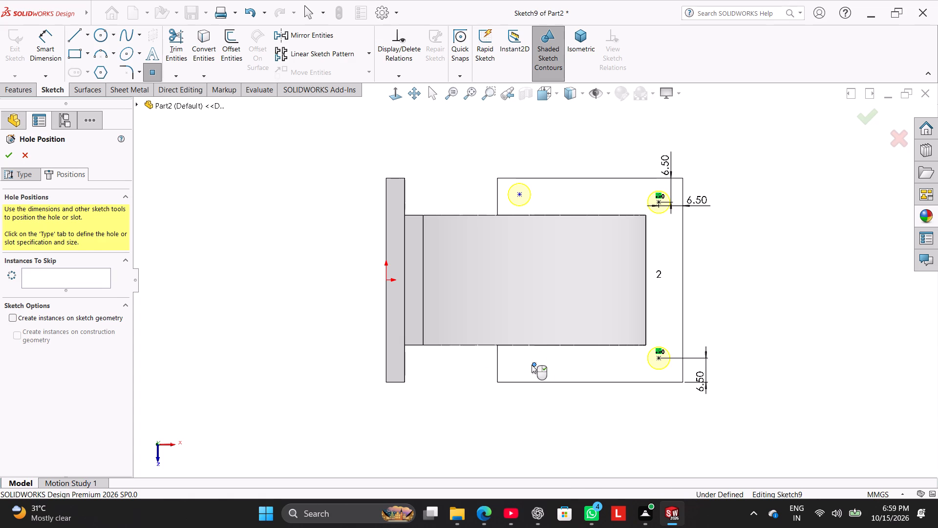
{"action": "right_click", "coordinate": [226, 209]}
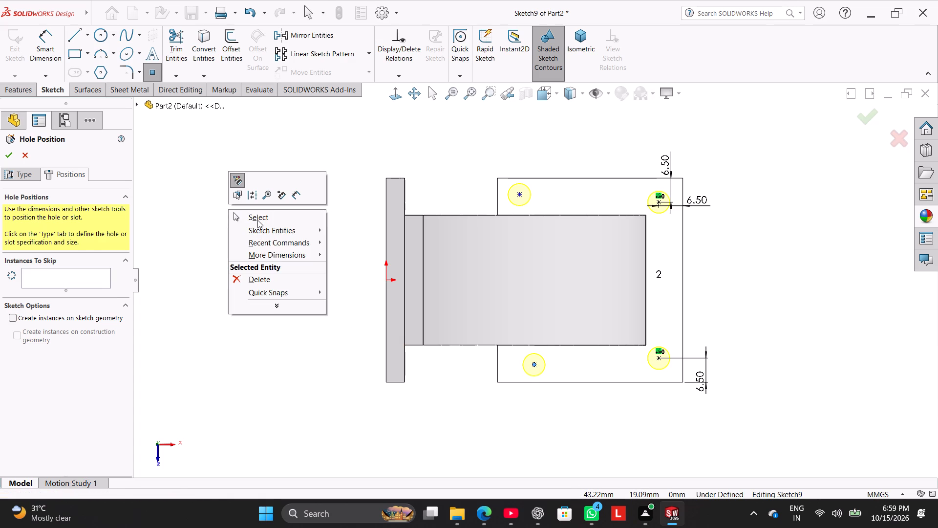
{"action": "left_click", "coordinate": [257, 220]}
Dimension the upper-left hole centre 6.5 mm from the flange's upper edge.
{"action": "left_click", "coordinate": [43, 44]}
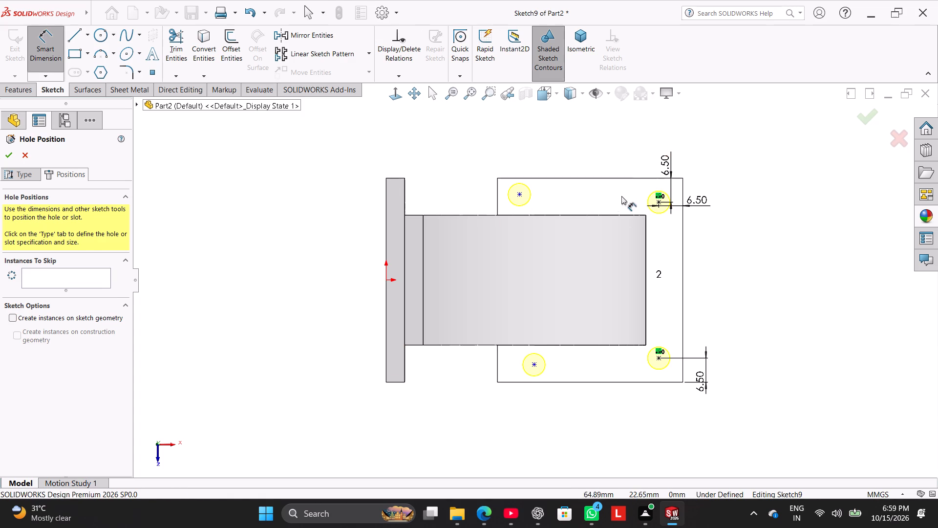
{"action": "left_click", "coordinate": [521, 192]}
{"action": "left_click", "coordinate": [531, 178]}
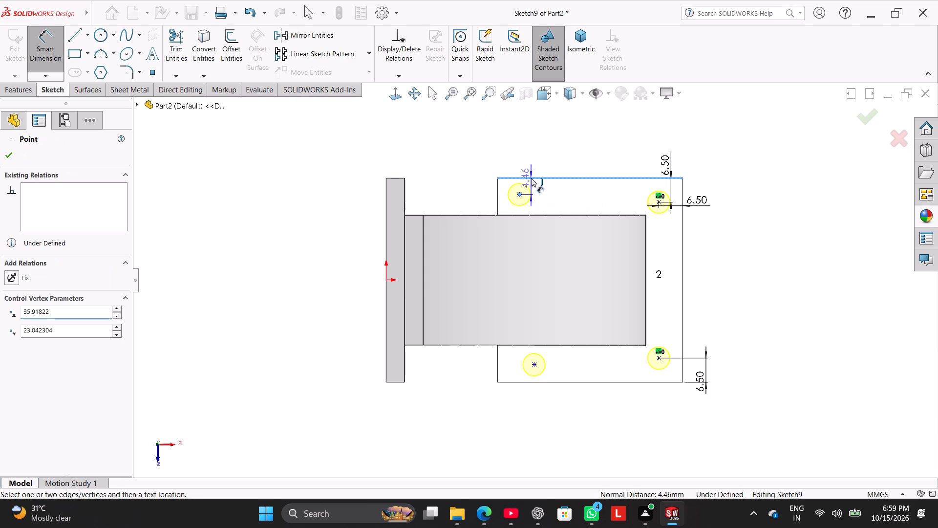
{"action": "left_click", "coordinate": [478, 165]}
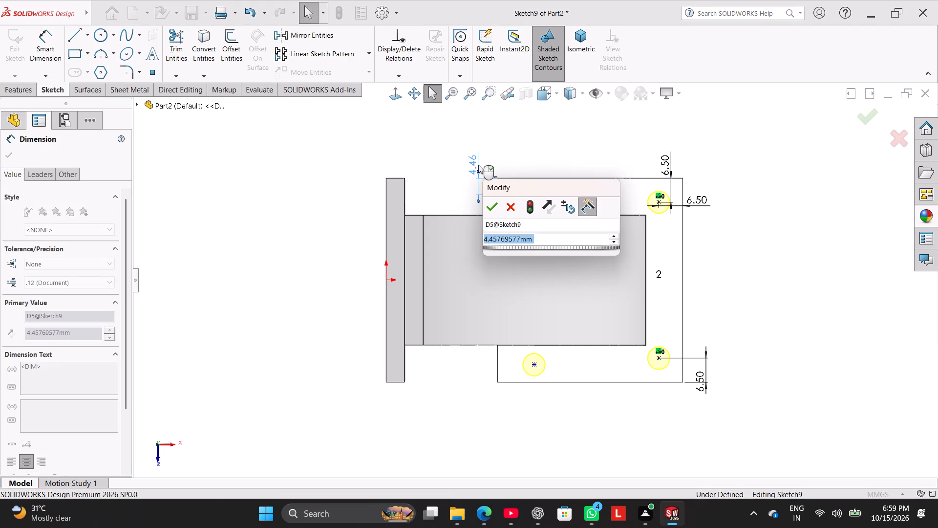
{"action": "type", "text": "6.5"}
{"action": "key", "text": "Return"}
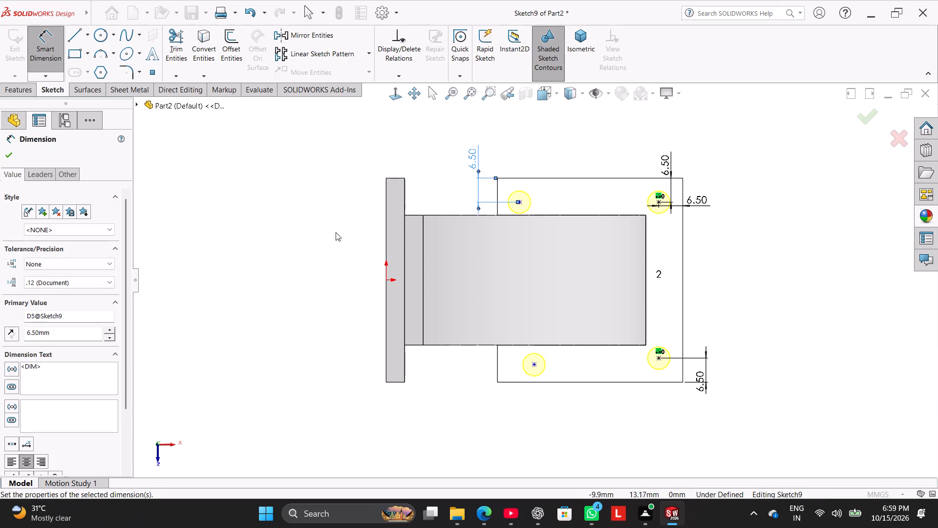
{"action": "right_click", "coordinate": [294, 228]}
{"action": "left_click", "coordinate": [333, 261]}
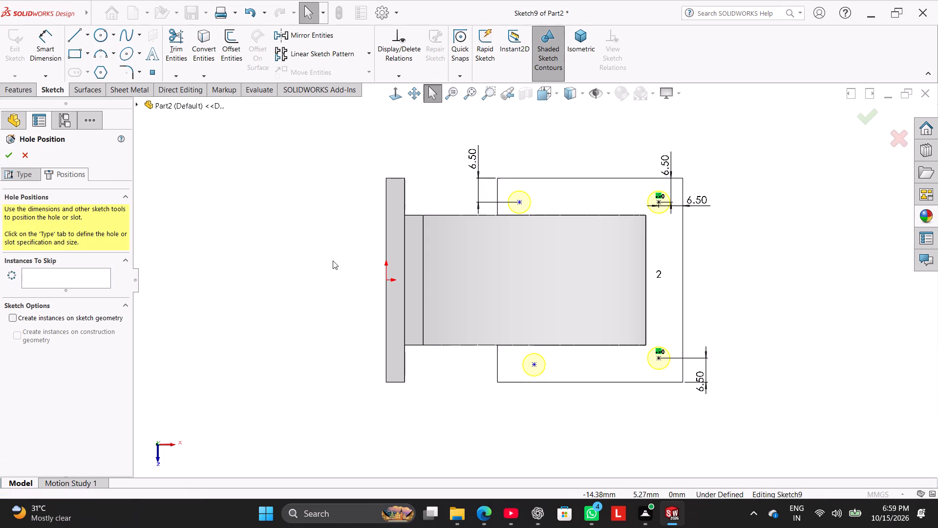
{"action": "left_click", "coordinate": [309, 249]}
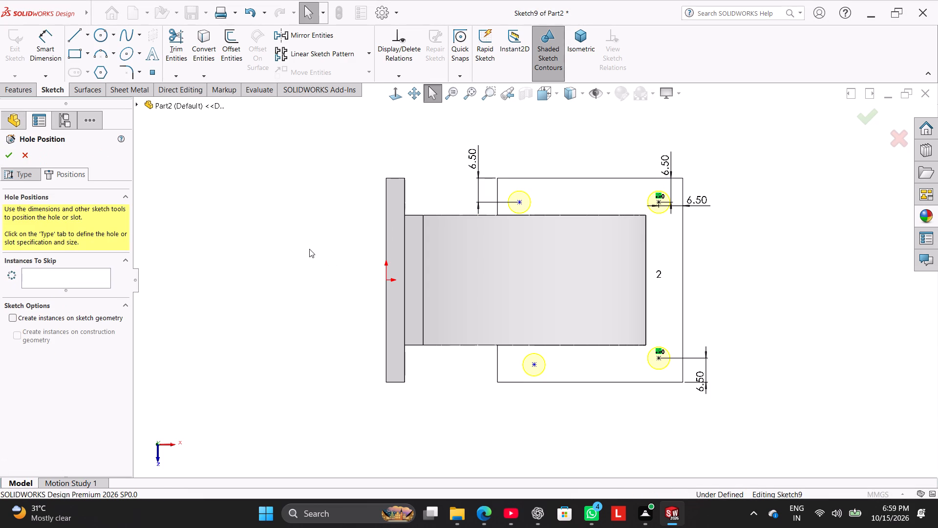
Dimension the lower-left hole centre 6.5 mm from the flange's inner end edge.
{"action": "left_click", "coordinate": [45, 44]}
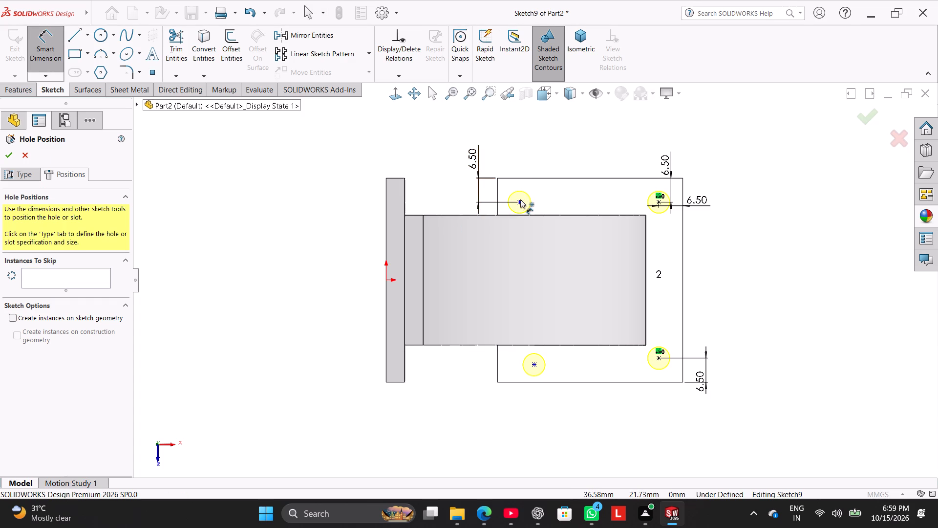
{"action": "left_click", "coordinate": [533, 364]}
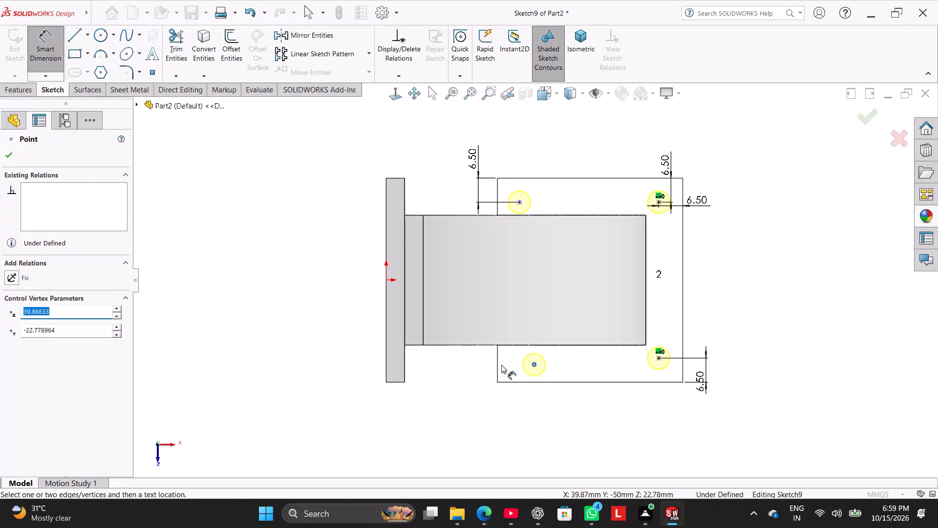
{"action": "left_click", "coordinate": [497, 366]}
{"action": "left_click", "coordinate": [513, 402]}
{"action": "type", "text": "6.5"}
{"action": "key", "text": "Return"}
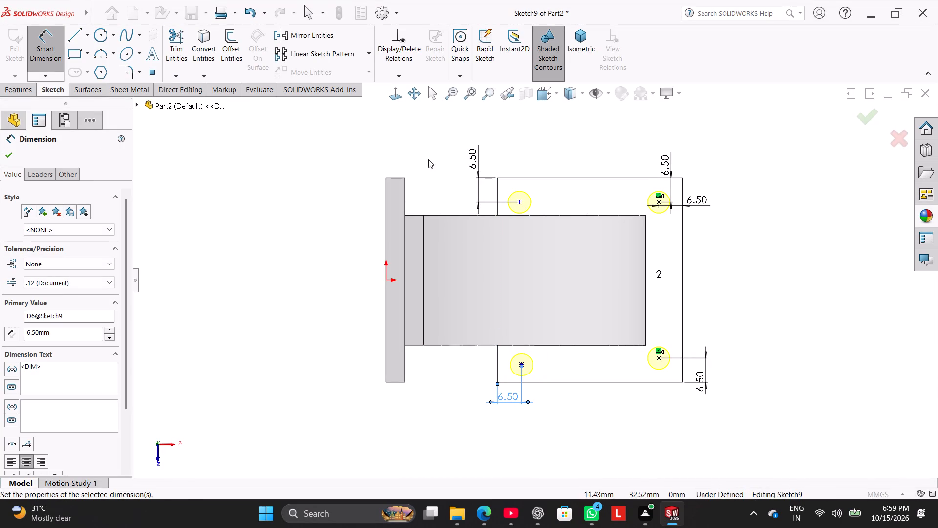
{"action": "right_click", "coordinate": [376, 143]}
{"action": "left_click", "coordinate": [412, 177]}
Delete the 6.50 dimension between the upper-left hole centre and the flange's upper edge.
{"action": "right_click", "coordinate": [473, 160]}
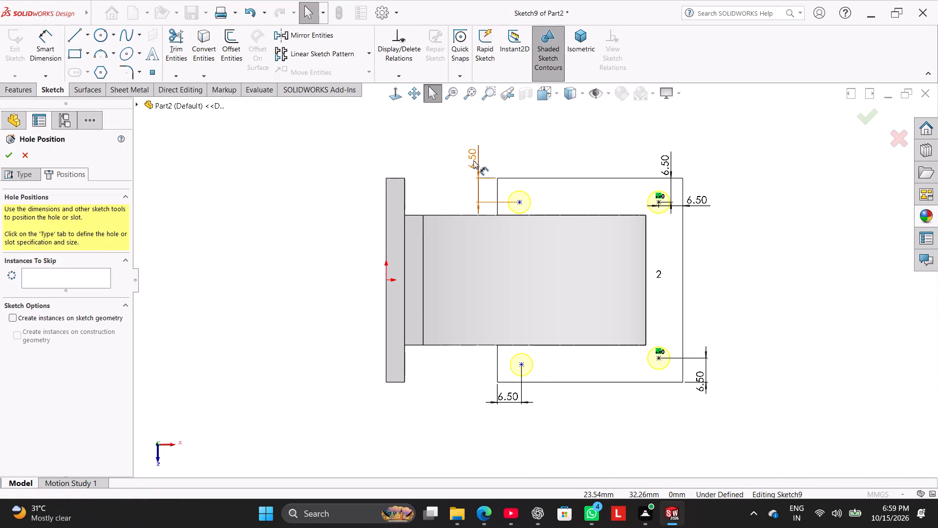
{"action": "left_click", "coordinate": [505, 292]}
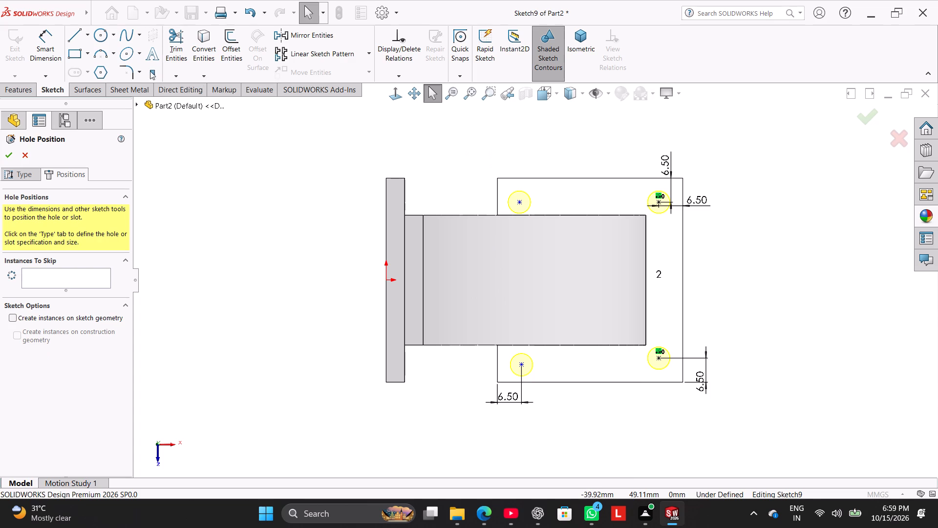
Dimension the upper-left hole centre 6.5 mm from the flange's inner end edge.
{"action": "left_click", "coordinate": [43, 38]}
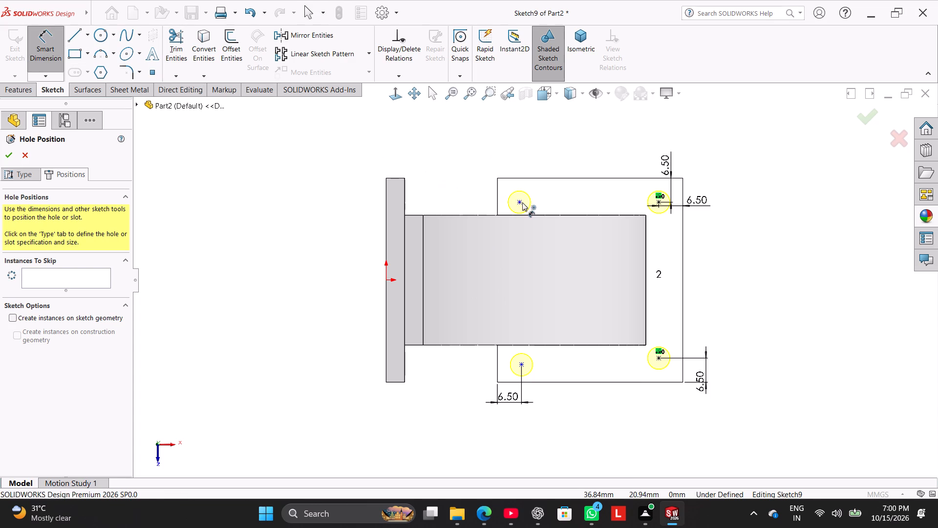
{"action": "left_click", "coordinate": [521, 202]}
{"action": "left_click", "coordinate": [497, 197]}
{"action": "left_click", "coordinate": [509, 155]}
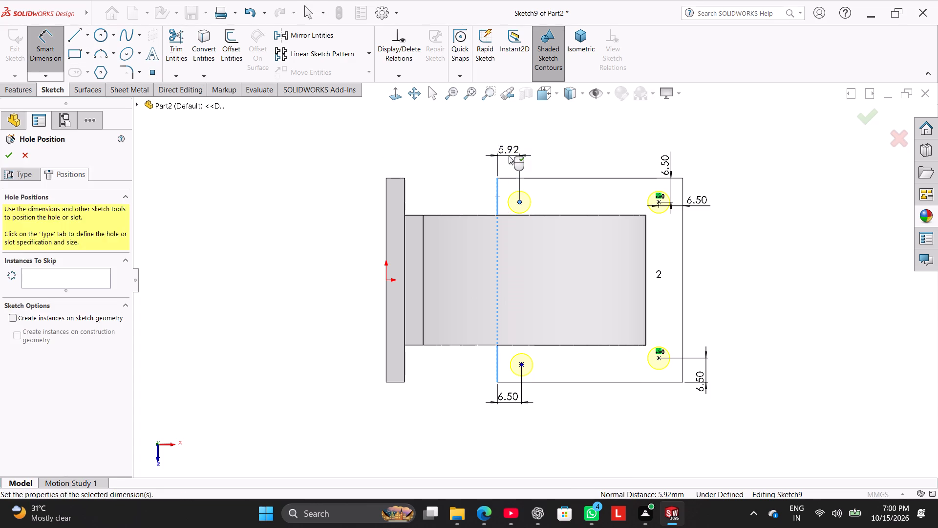
{"action": "type", "text": "6.5"}
{"action": "key", "text": "Return"}
{"action": "right_click", "coordinate": [312, 186]}
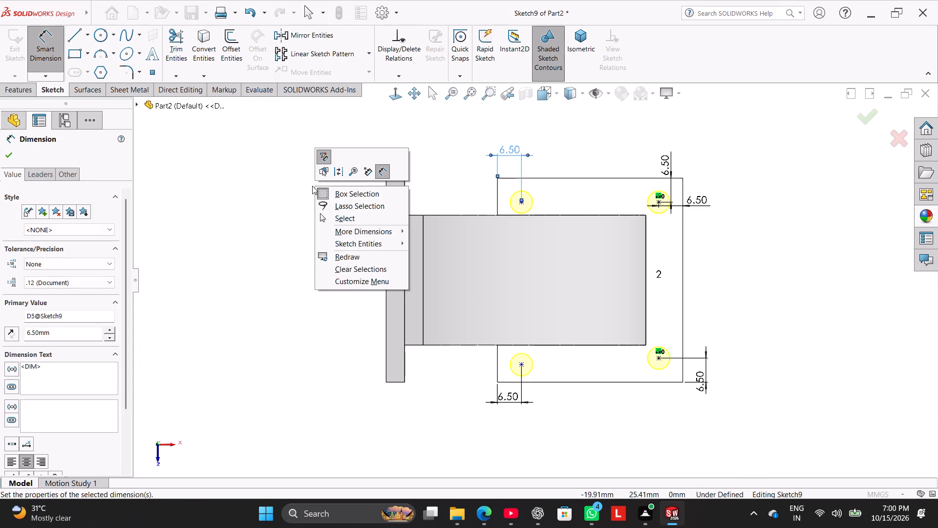
{"action": "left_click", "coordinate": [351, 215]}
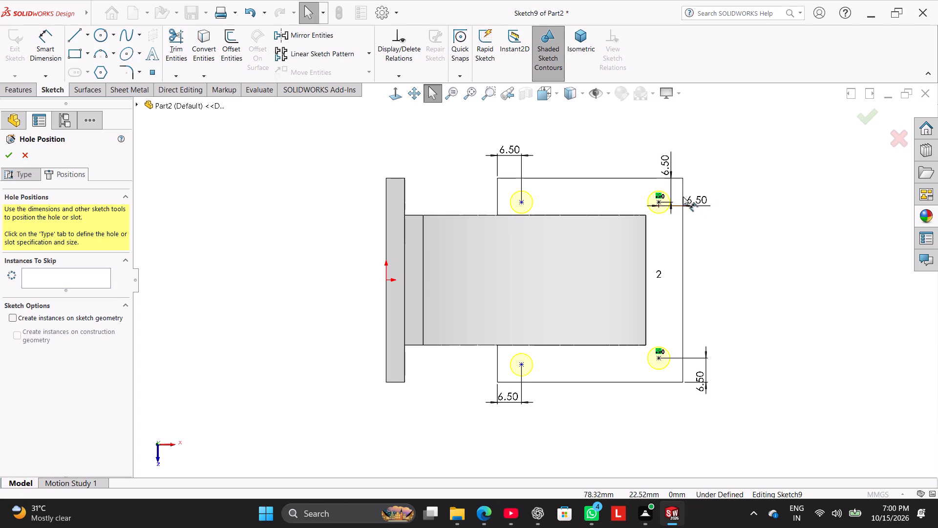
Add horizontal relations between the two upper hole centres and between the two lower ones, and finish the hole feature.
{"action": "left_click", "coordinate": [660, 202], "text": "ctrl"}
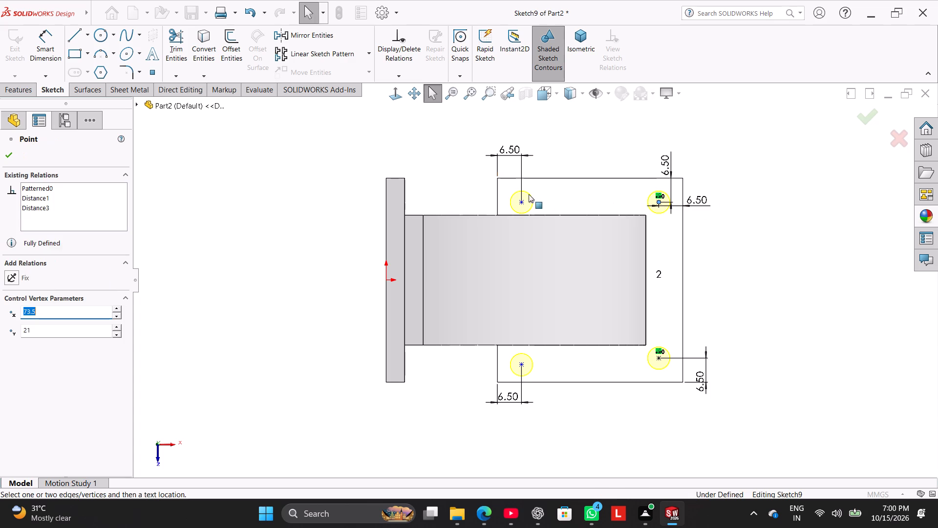
{"action": "left_click", "coordinate": [520, 202], "text": "ctrl"}
{"action": "left_click", "coordinate": [38, 331]}
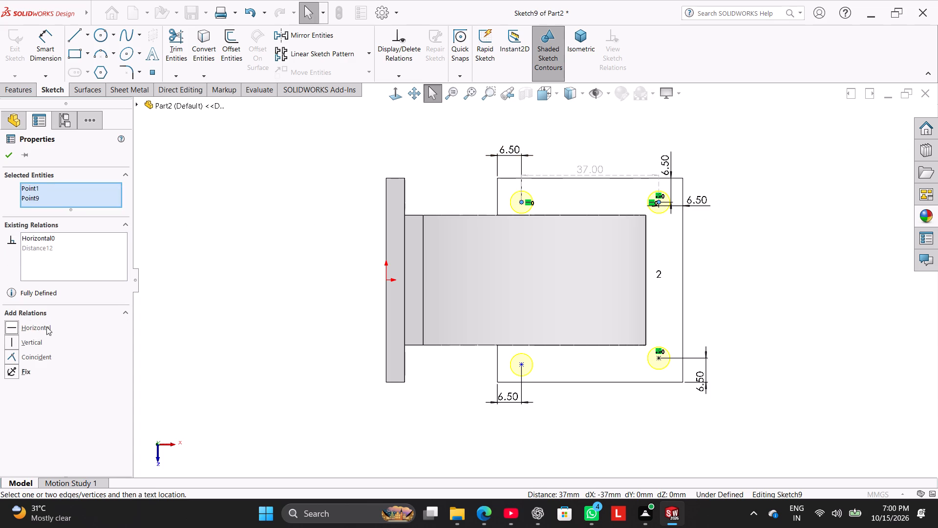
{"action": "left_click", "coordinate": [149, 271]}
{"action": "left_click", "coordinate": [658, 358], "text": "ctrl"}
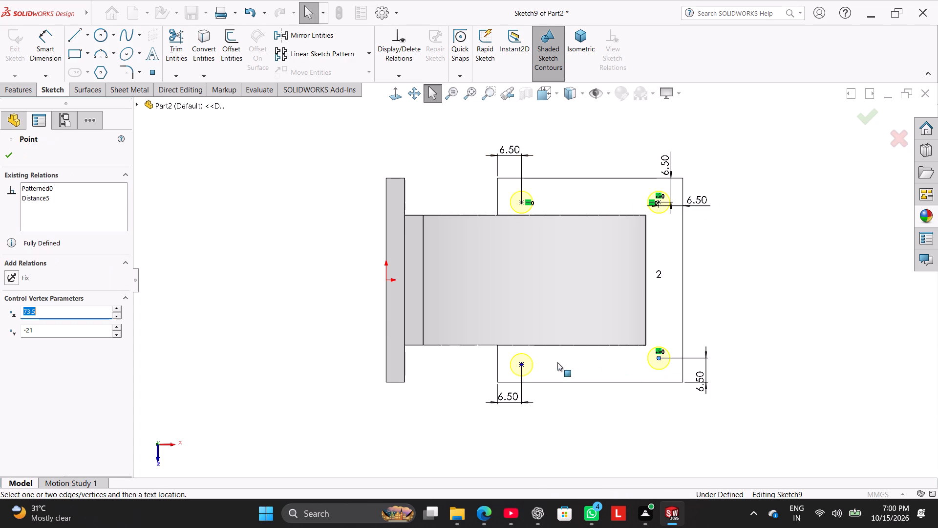
{"action": "left_click", "coordinate": [522, 362], "text": "ctrl"}
{"action": "left_click", "coordinate": [42, 324]}
{"action": "left_click", "coordinate": [197, 279]}
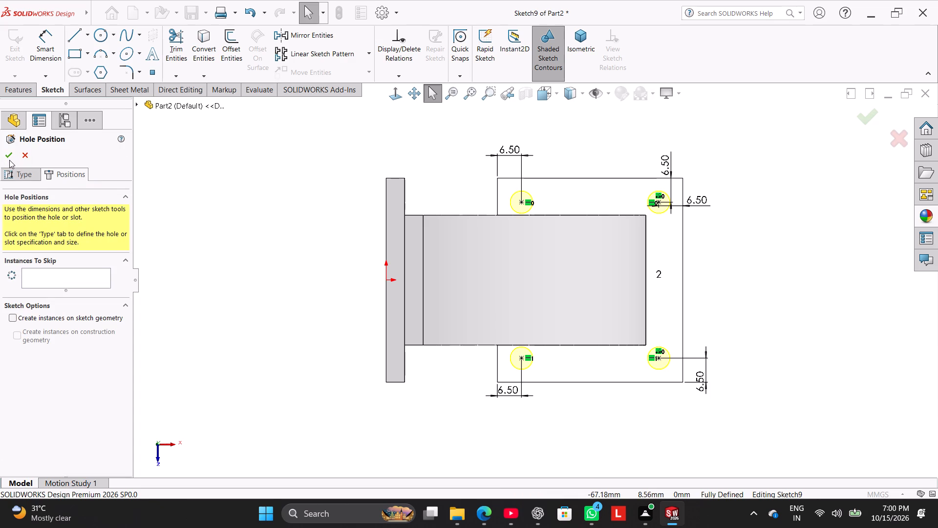
{"action": "left_click", "coordinate": [9, 160]}
Apply a section view through the elbow on the Front Plane and view it face-on.
{"action": "right_click_drag", "start_coordinate": [248, 250], "coordinate": [381, 175]}
{"action": "left_click", "coordinate": [231, 253]}
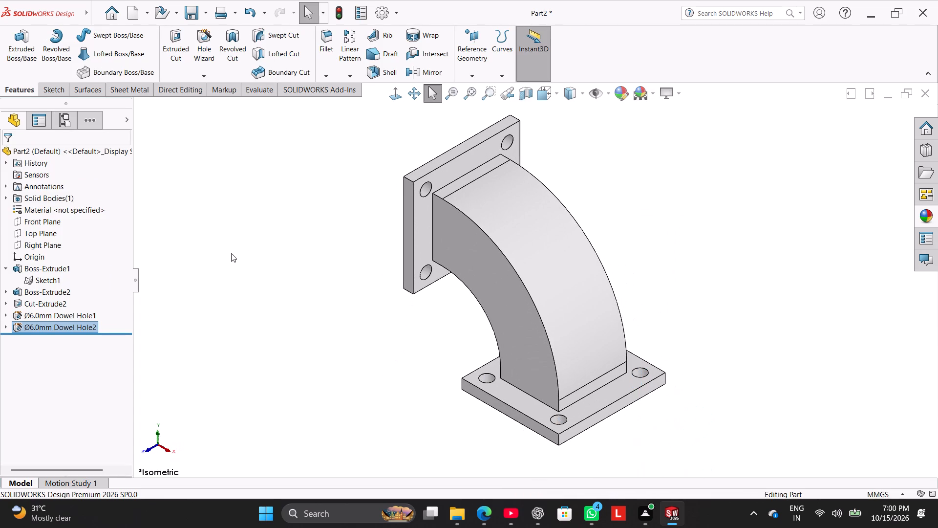
{"action": "left_click", "coordinate": [532, 94]}
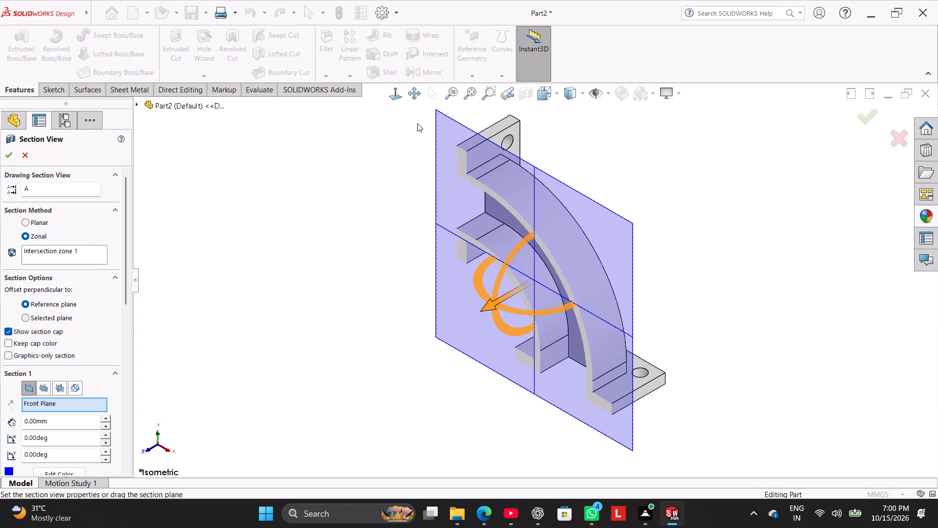
{"action": "left_click", "coordinate": [394, 97]}
{"action": "left_click", "coordinate": [317, 210]}
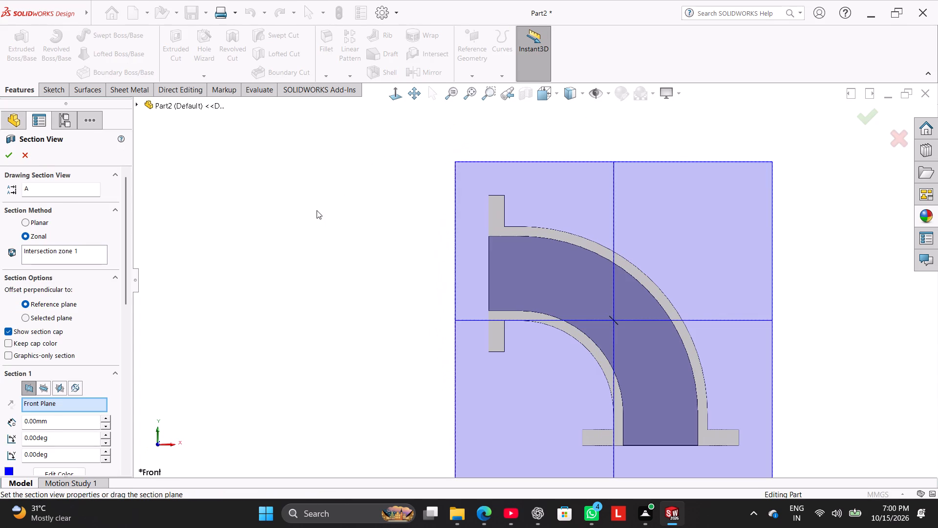
{"action": "left_click", "coordinate": [8, 154]}
{"action": "left_click", "coordinate": [299, 205]}
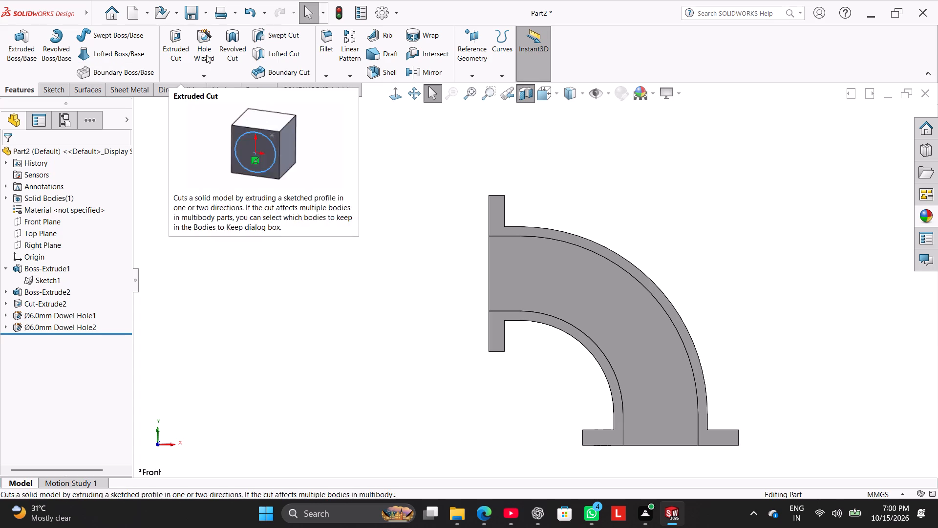
Measure the distance between the two curved inner wall edges of the sectioned duct passage.
{"action": "left_click", "coordinate": [259, 90]}
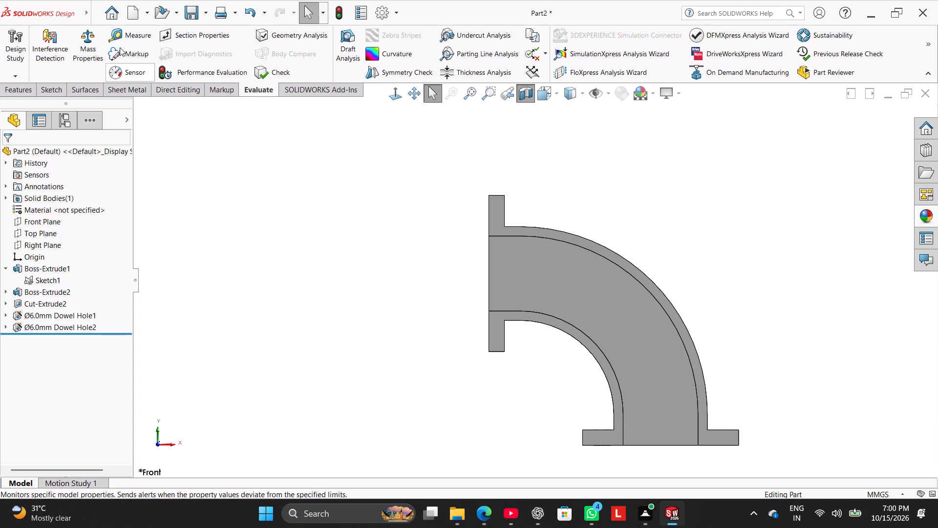
{"action": "left_click", "coordinate": [126, 40]}
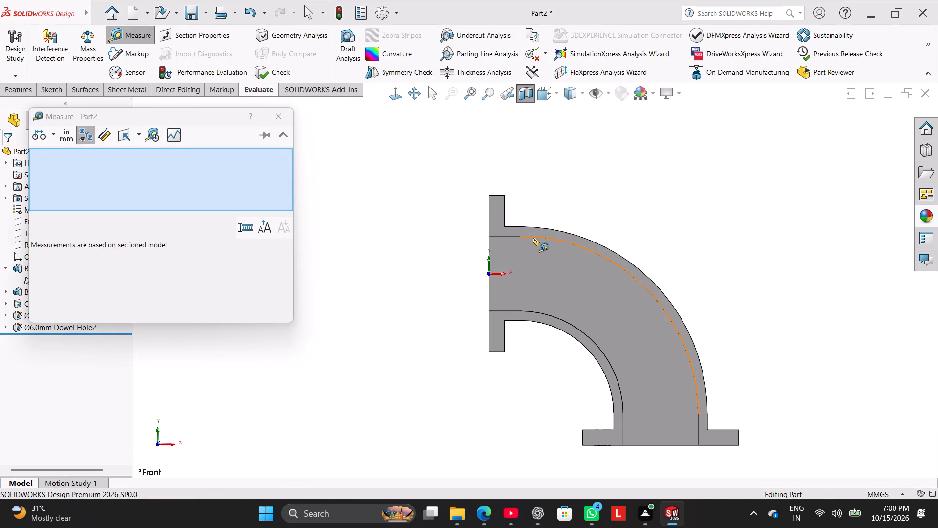
{"action": "left_click", "coordinate": [533, 238]}
{"action": "left_click", "coordinate": [547, 314]}
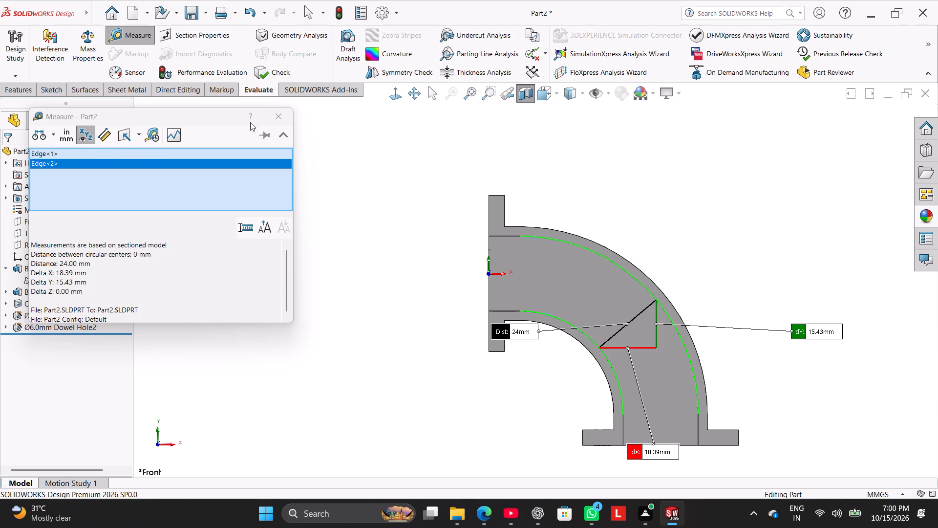
{"action": "left_click", "coordinate": [281, 114]}
{"action": "left_click", "coordinate": [383, 206]}
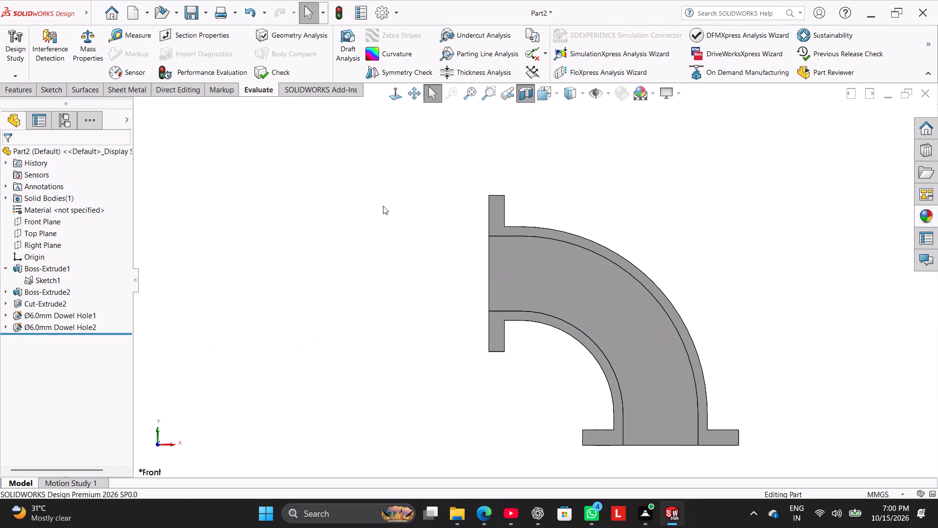
Measure the distance between the elbow's outermost and innermost curved edges in the face-on section.
{"action": "middle_click_drag", "start_coordinate": [388, 210], "coordinate": [410, 212]}
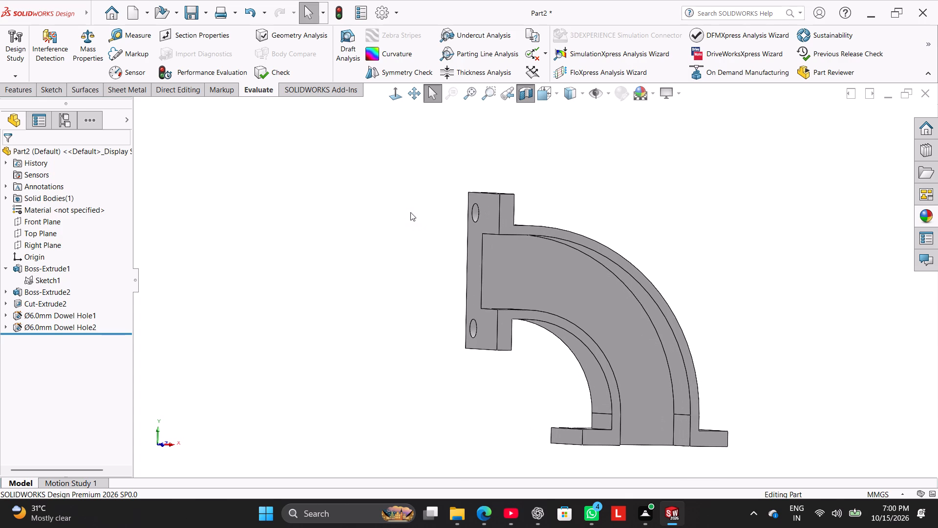
{"action": "middle_click_drag", "start_coordinate": [410, 212], "coordinate": [391, 192]}
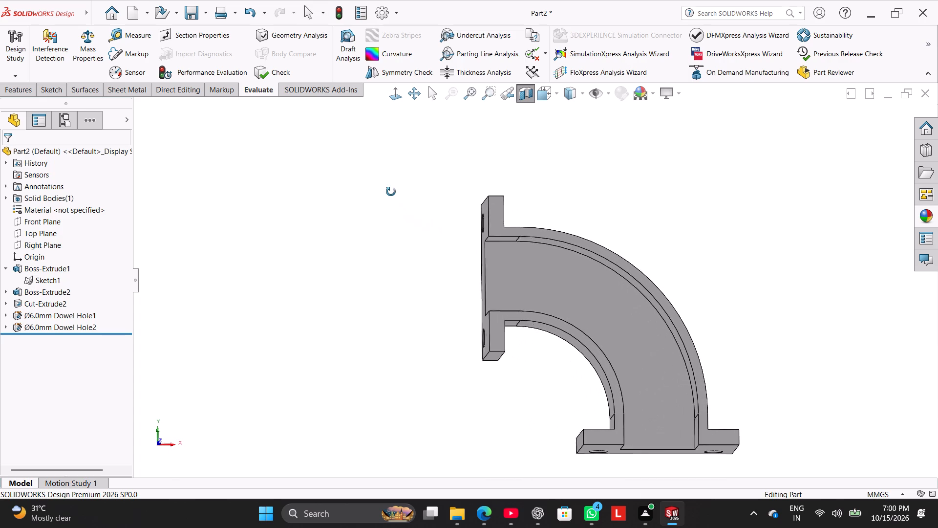
{"action": "middle_click_drag", "start_coordinate": [391, 192], "coordinate": [391, 189]}
{"action": "middle_click_drag", "start_coordinate": [400, 197], "coordinate": [395, 225]}
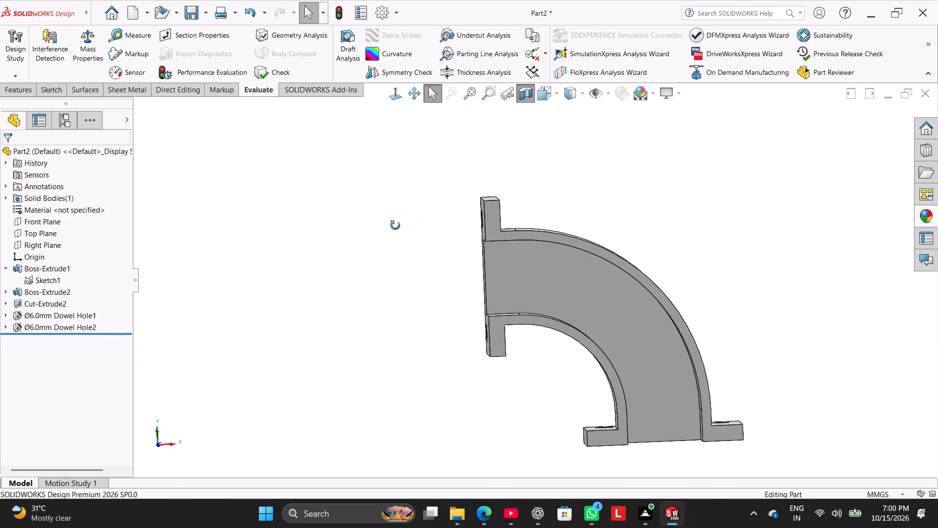
{"action": "middle_click_drag", "start_coordinate": [395, 225], "coordinate": [392, 223]}
{"action": "left_click", "coordinate": [399, 97]}
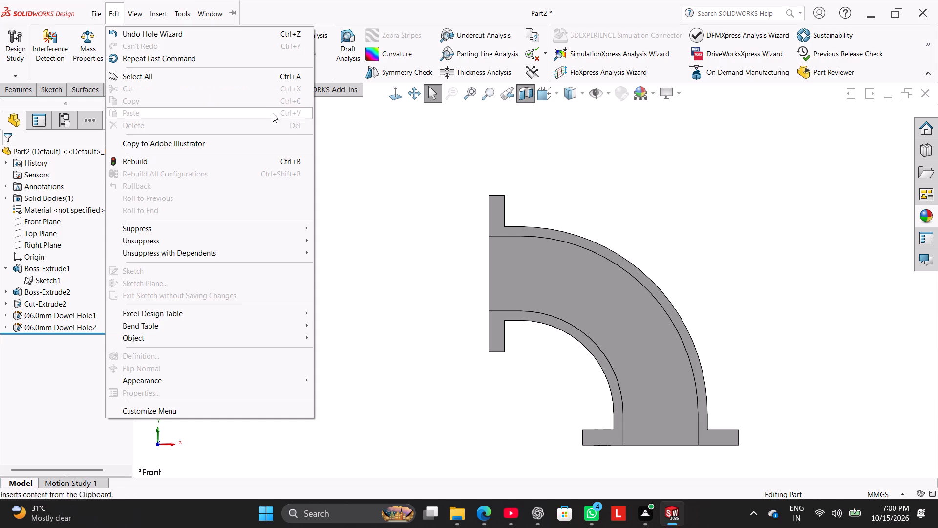
{"action": "left_click", "coordinate": [338, 147]}
{"action": "left_click", "coordinate": [148, 41]}
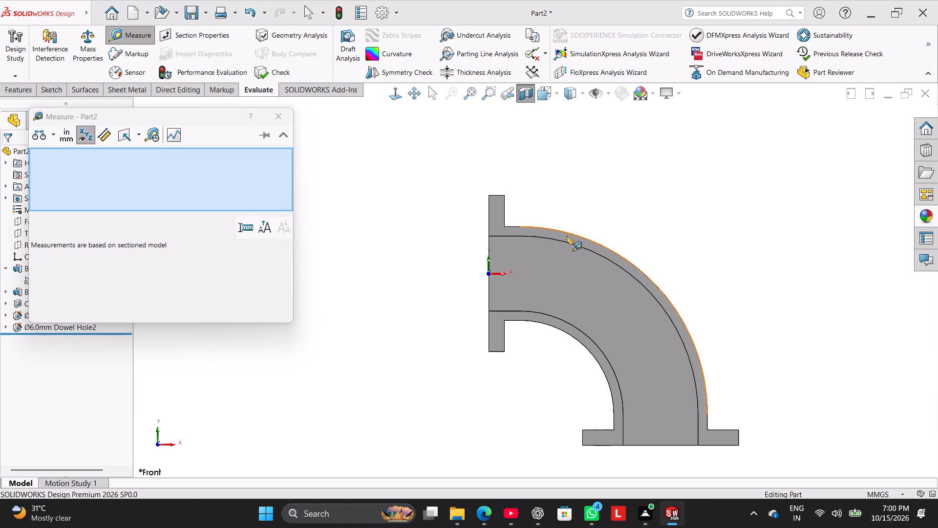
{"action": "left_click", "coordinate": [577, 235]}
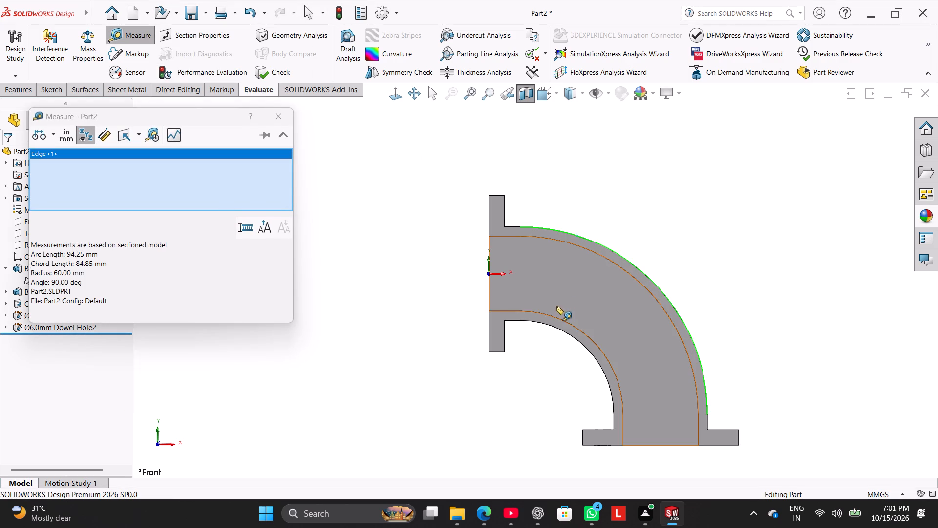
{"action": "left_click", "coordinate": [559, 330]}
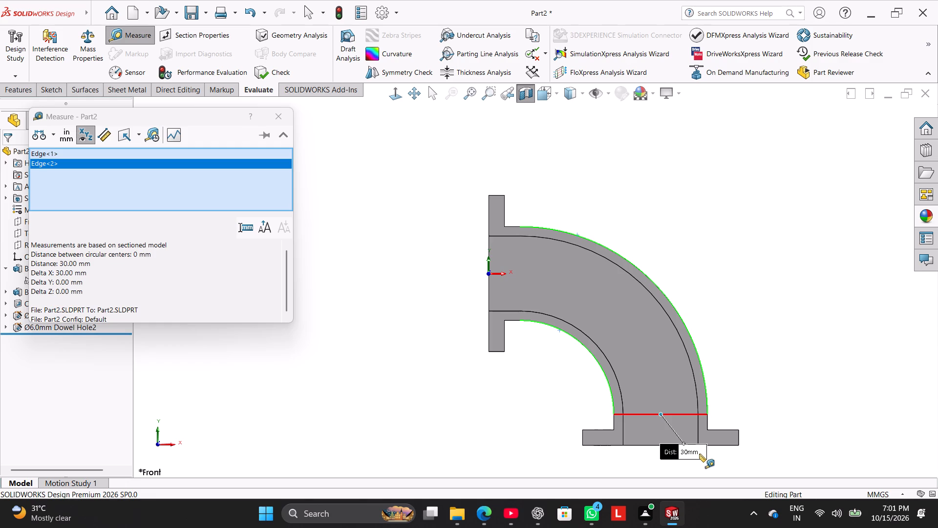
{"action": "left_click_drag", "start_coordinate": [699, 454], "coordinate": [638, 272]}
{"action": "left_click", "coordinate": [276, 119]}
{"action": "left_click", "coordinate": [383, 207]}
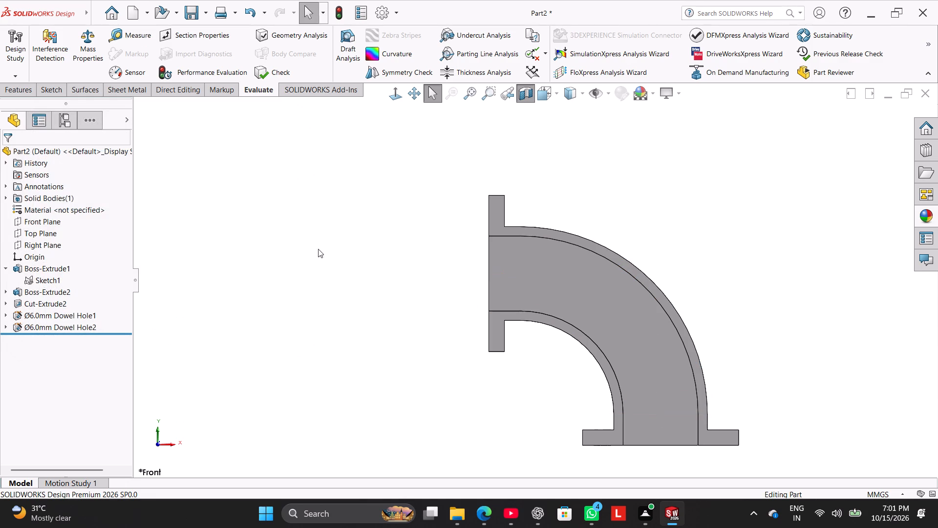
Turn off the Front Plane section view to show the whole elbow.
{"action": "left_click", "coordinate": [529, 93]}
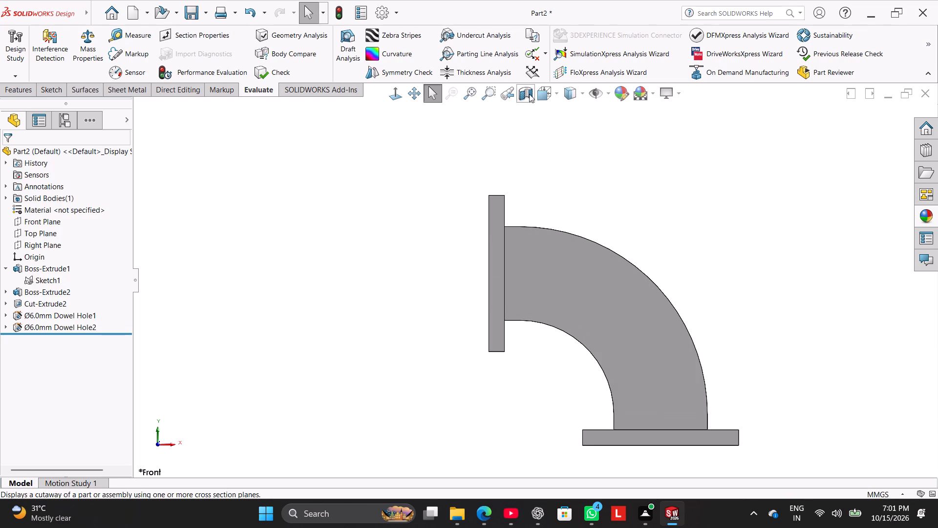
Preview a section through the elbow on the Right Plane, offset 25 mm, and inspect the rectangular duct cross-section.
{"action": "left_click", "coordinate": [529, 94]}
{"action": "left_click", "coordinate": [59, 389]}
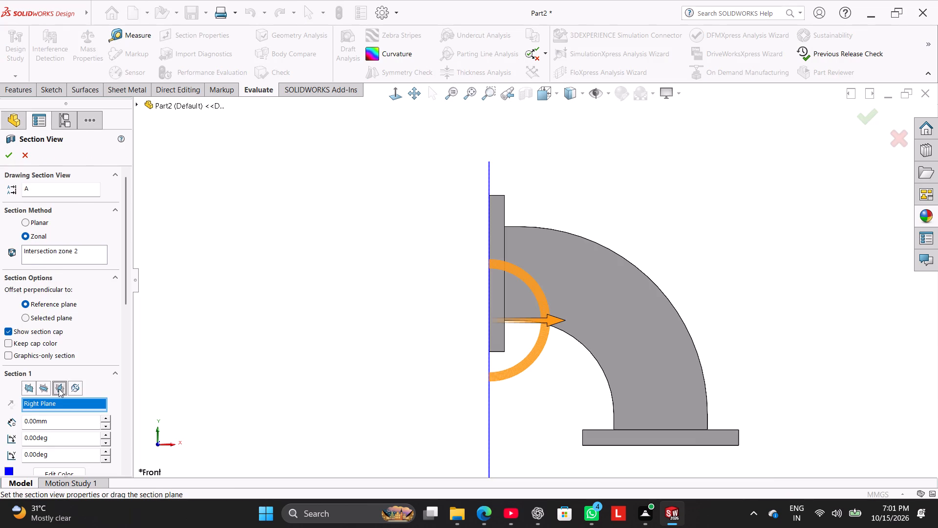
{"action": "middle_click_drag", "start_coordinate": [310, 348], "coordinate": [340, 378]}
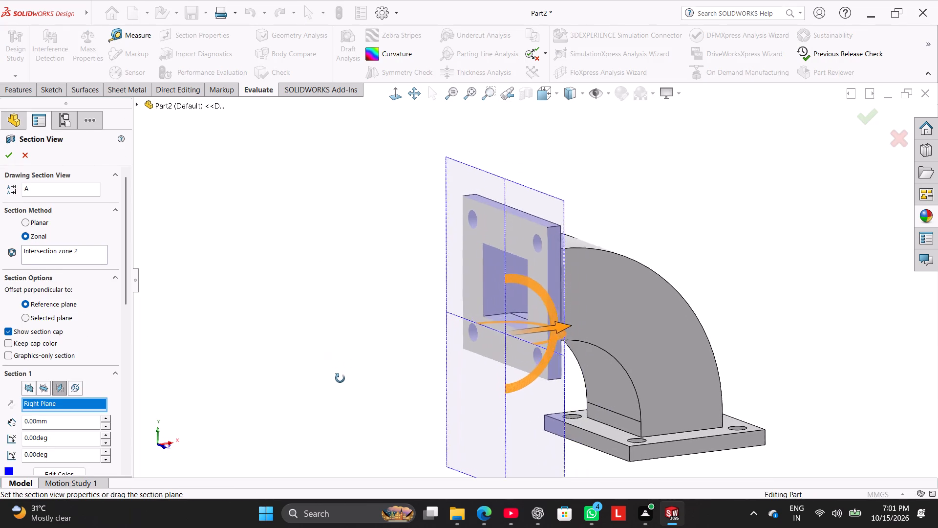
{"action": "middle_click_drag", "start_coordinate": [340, 378], "coordinate": [319, 380]}
{"action": "left_click", "coordinate": [44, 386]}
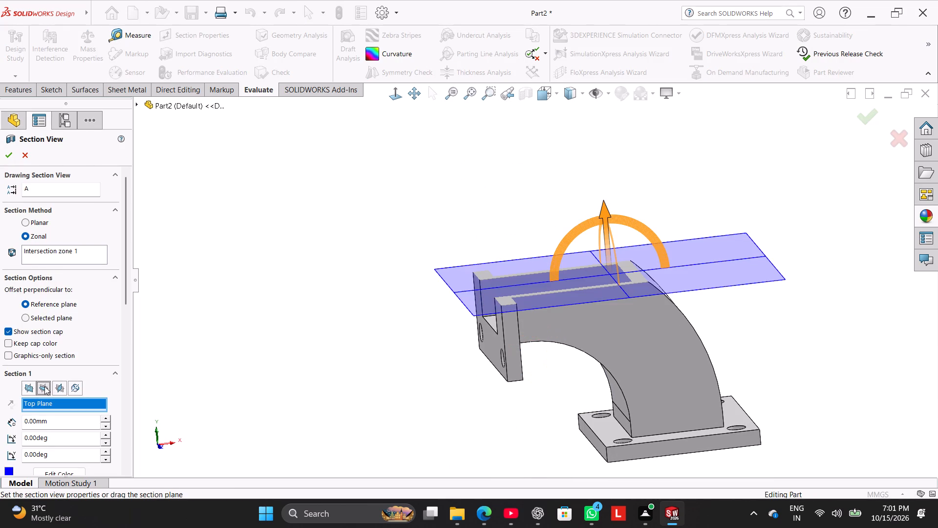
{"action": "left_click", "coordinate": [30, 387]}
{"action": "left_click", "coordinate": [61, 390]}
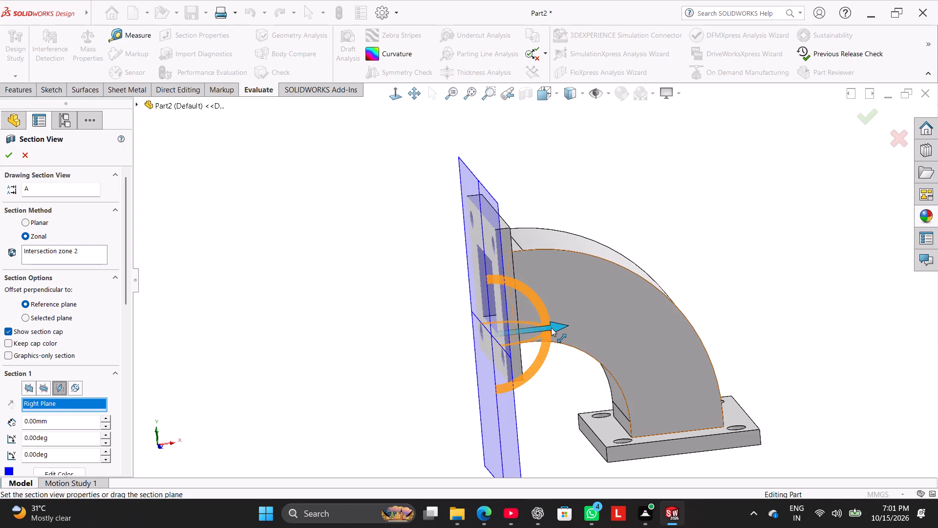
{"action": "left_click_drag", "start_coordinate": [551, 328], "coordinate": [696, 342]}
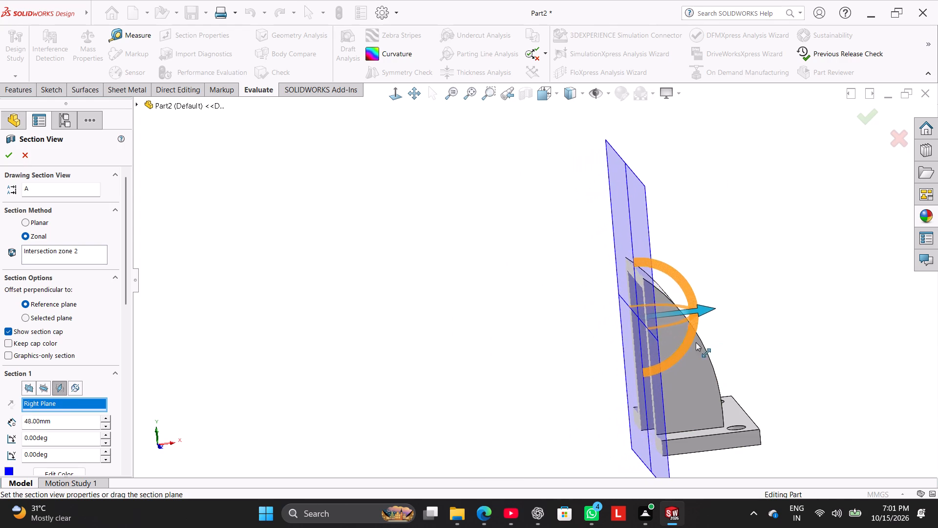
{"action": "left_click_drag", "start_coordinate": [696, 342], "coordinate": [631, 343]}
{"action": "middle_click_drag", "start_coordinate": [506, 332], "coordinate": [569, 323]}
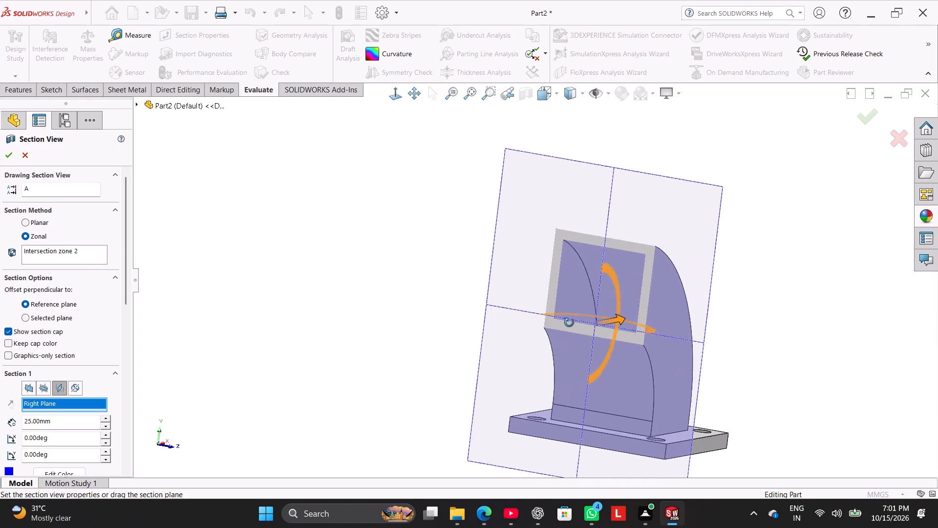
{"action": "middle_click_drag", "start_coordinate": [569, 323], "coordinate": [587, 350]}
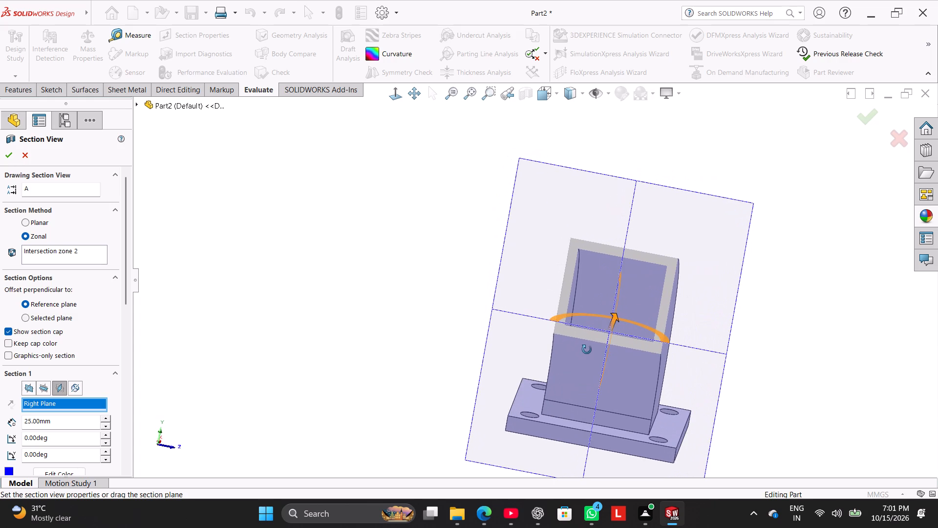
{"action": "middle_click_drag", "start_coordinate": [587, 350], "coordinate": [586, 351]}
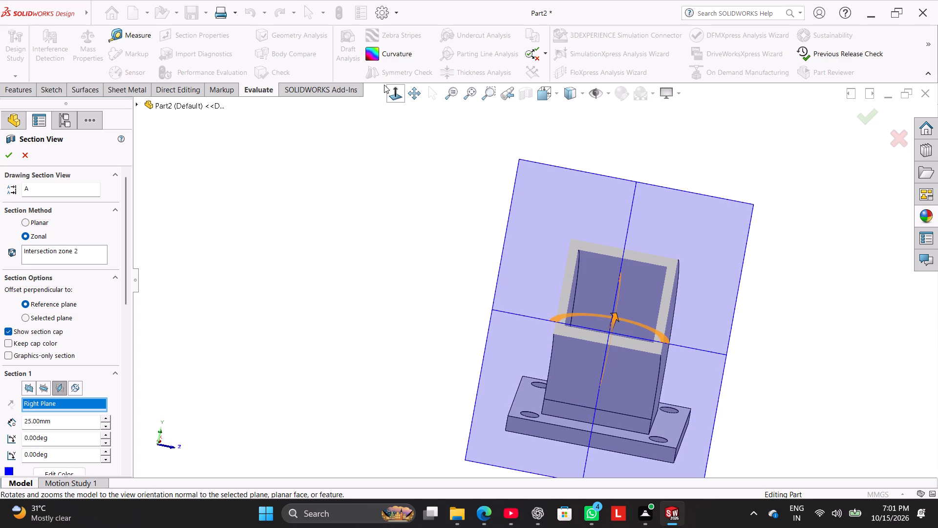
{"action": "left_click", "coordinate": [395, 90]}
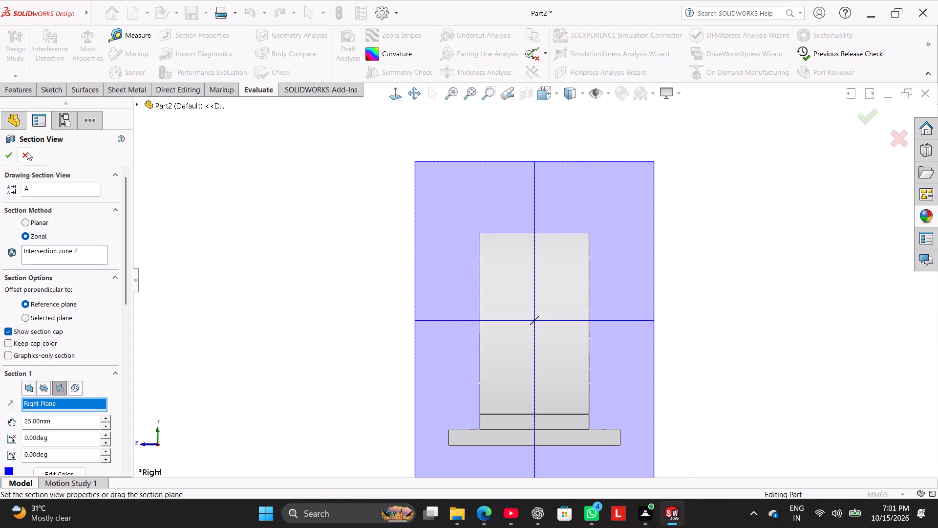
{"action": "left_click", "coordinate": [27, 152]}
Apply a standard cyan colour appearance to the whole part.
{"action": "right_click_drag", "start_coordinate": [277, 262], "coordinate": [464, 139]}
{"action": "left_click", "coordinate": [304, 263]}
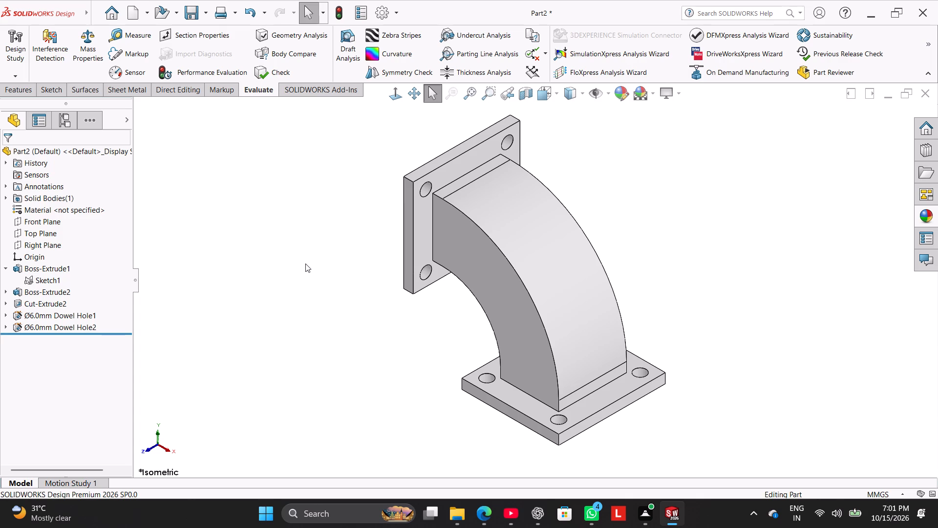
{"action": "left_click", "coordinate": [41, 90]}
{"action": "left_click", "coordinate": [627, 93]}
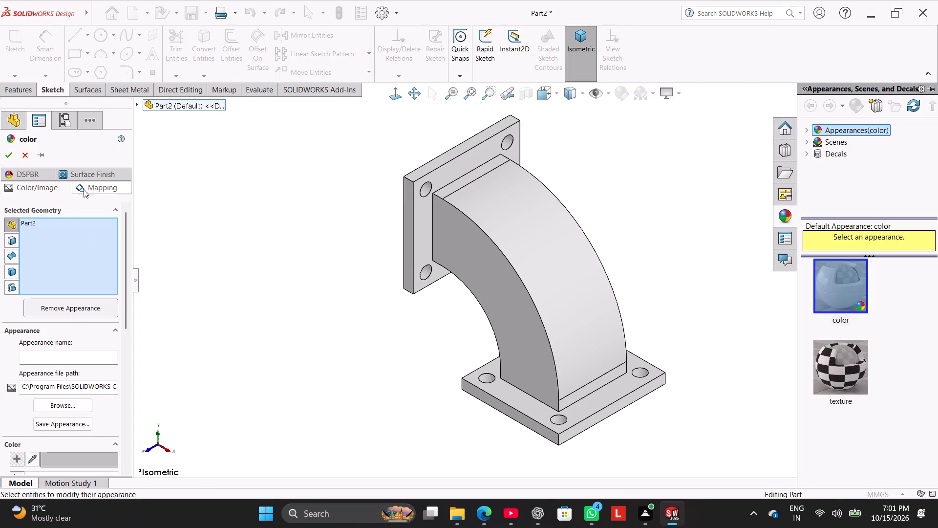
{"action": "left_click_drag", "start_coordinate": [127, 290], "coordinate": [136, 349]}
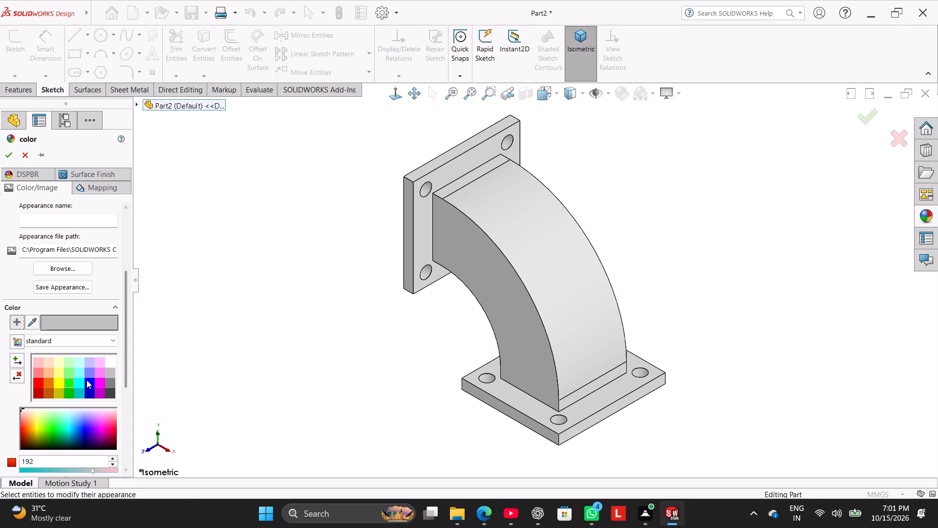
{"action": "left_click", "coordinate": [80, 383]}
Fine-tune the part's colour to a soft blue of RGB 116, 187, 218 and apply it.
{"action": "left_click_drag", "start_coordinate": [131, 341], "coordinate": [131, 360]}
{"action": "left_click_drag", "start_coordinate": [124, 342], "coordinate": [123, 376]}
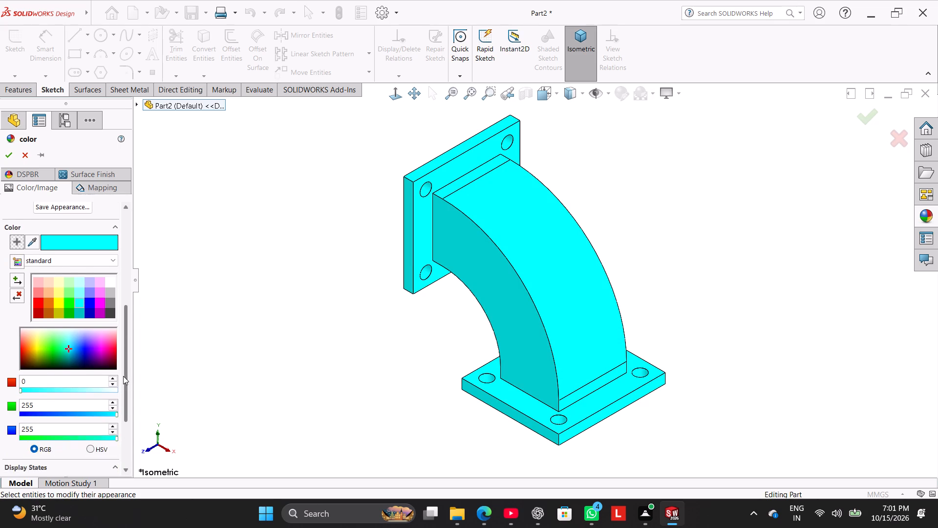
{"action": "left_click_drag", "start_coordinate": [123, 376], "coordinate": [123, 385]}
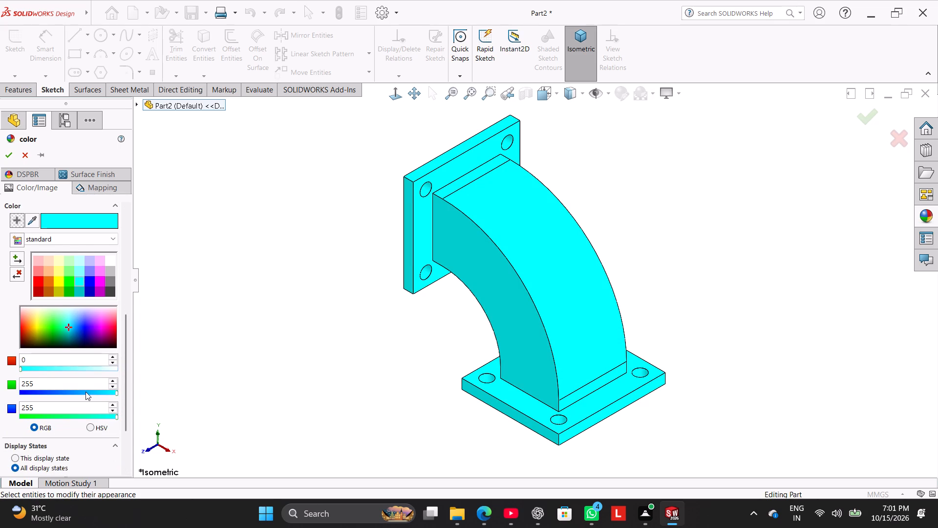
{"action": "left_click", "coordinate": [85, 392]}
{"action": "left_click", "coordinate": [93, 393]}
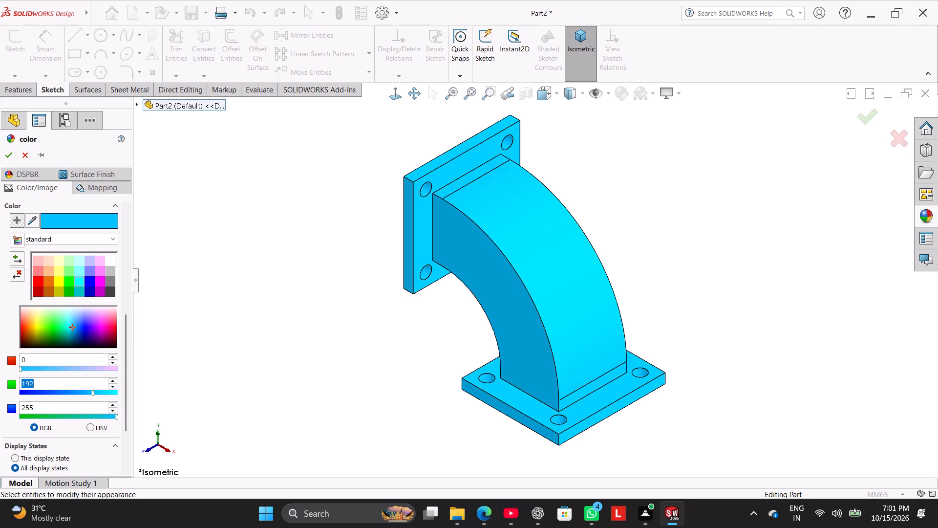
{"action": "left_click", "coordinate": [71, 369]}
{"action": "left_click", "coordinate": [66, 369]}
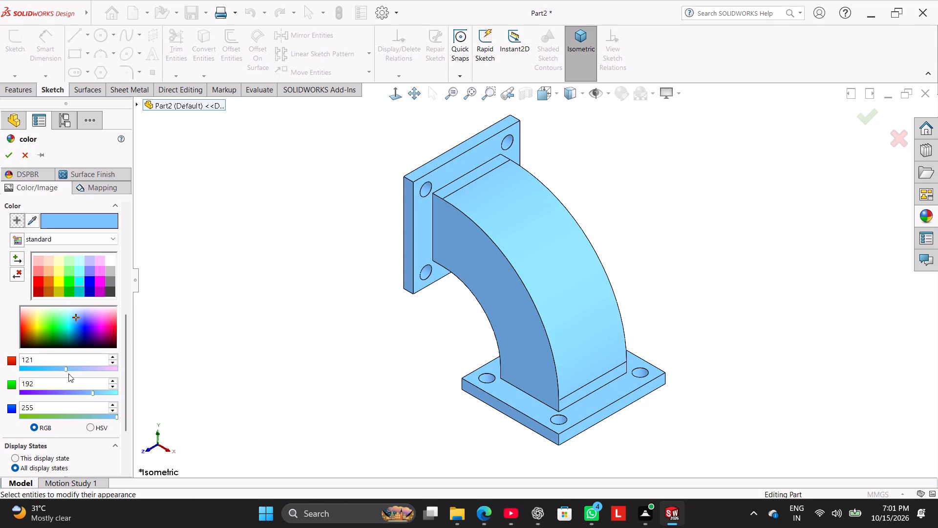
{"action": "left_click", "coordinate": [98, 415]}
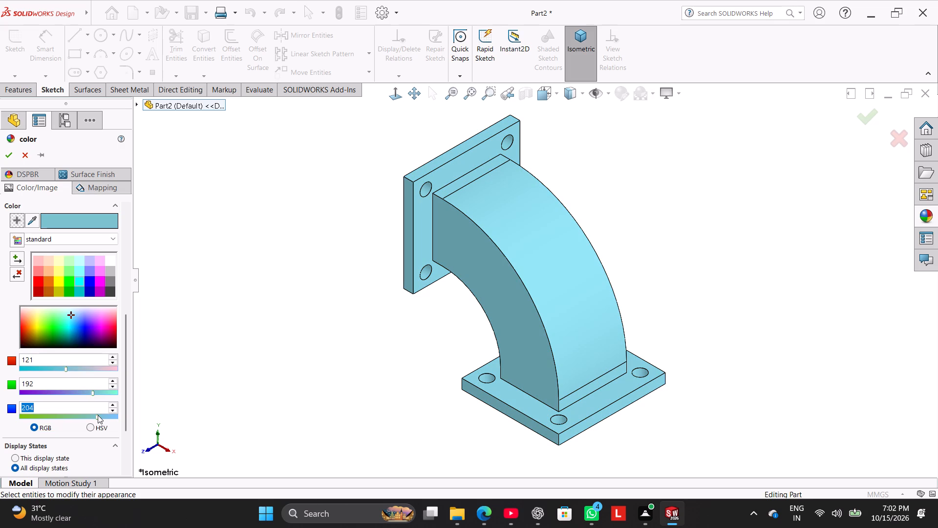
{"action": "left_click", "coordinate": [94, 416]}
{"action": "left_click", "coordinate": [99, 417]}
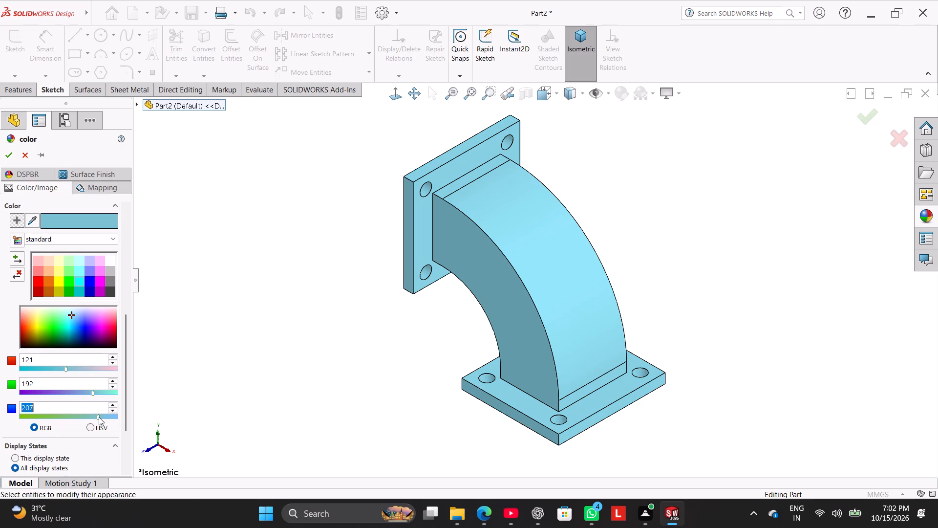
{"action": "left_click", "coordinate": [101, 417]}
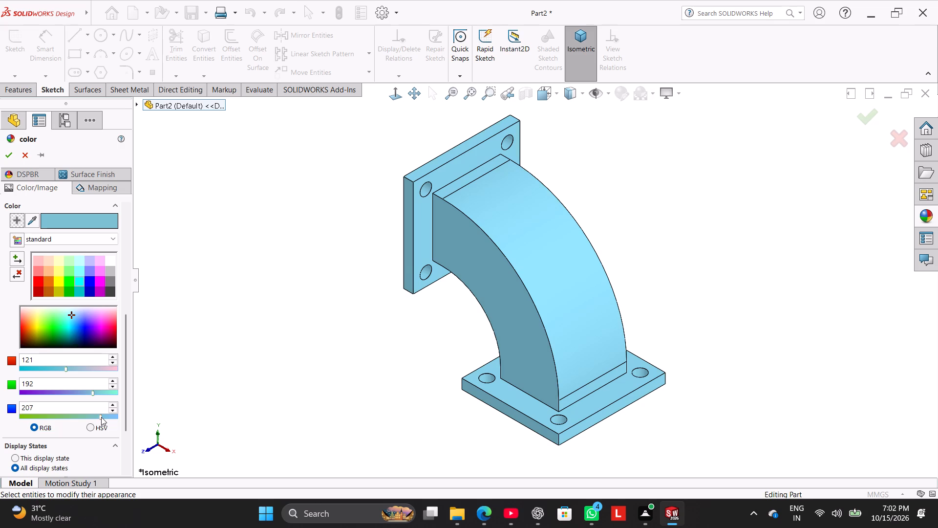
{"action": "left_click", "coordinate": [103, 417]}
{"action": "left_click", "coordinate": [96, 393]}
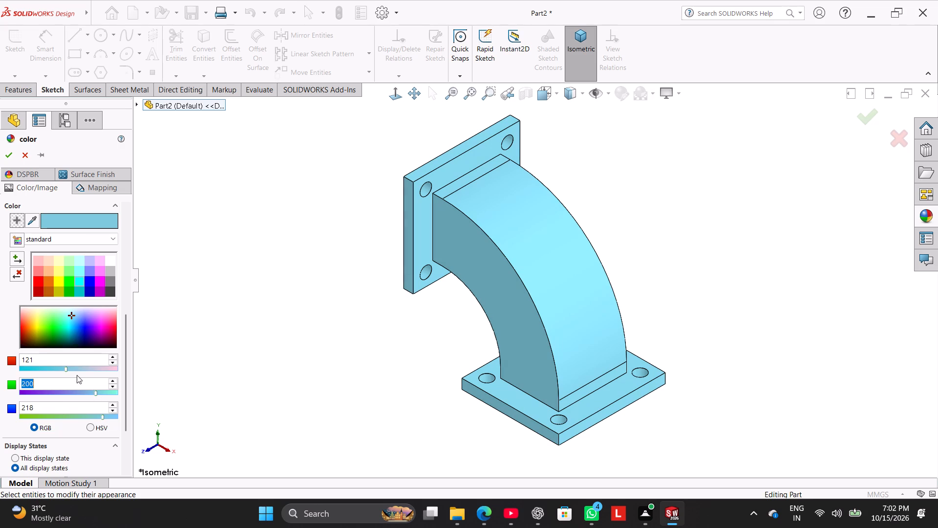
{"action": "left_click", "coordinate": [72, 370]}
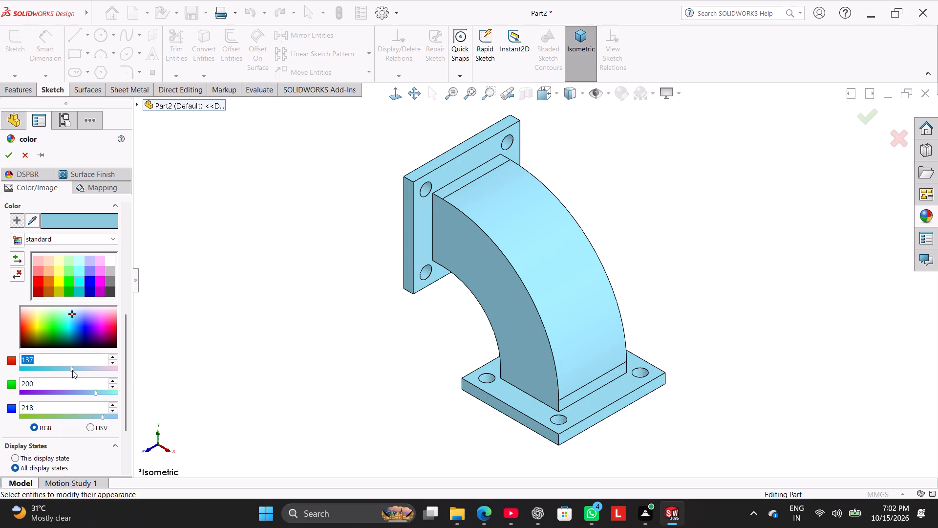
{"action": "left_click", "coordinate": [64, 370]}
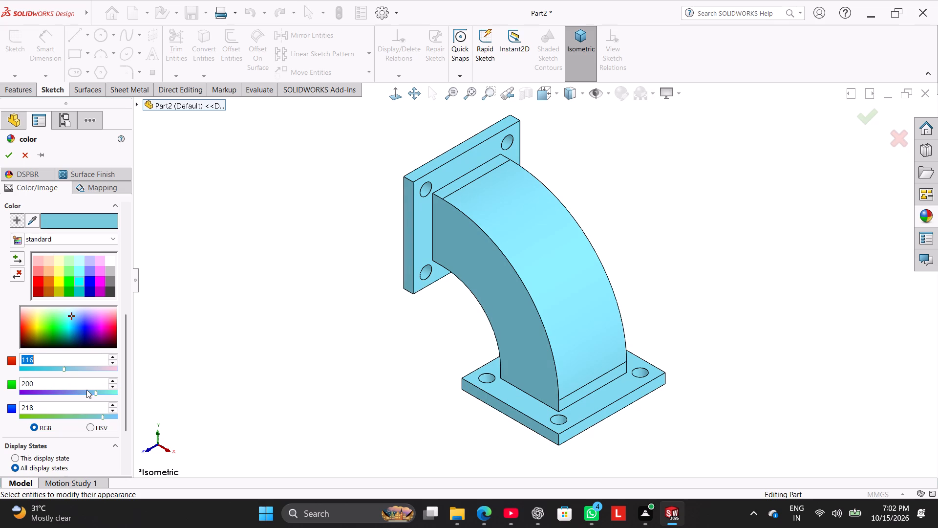
{"action": "left_click", "coordinate": [89, 394]}
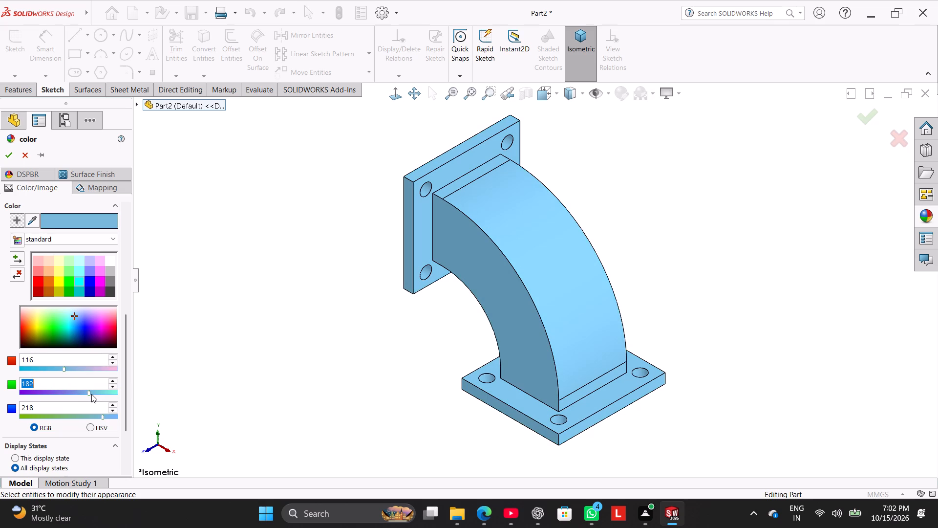
{"action": "left_click", "coordinate": [91, 394]}
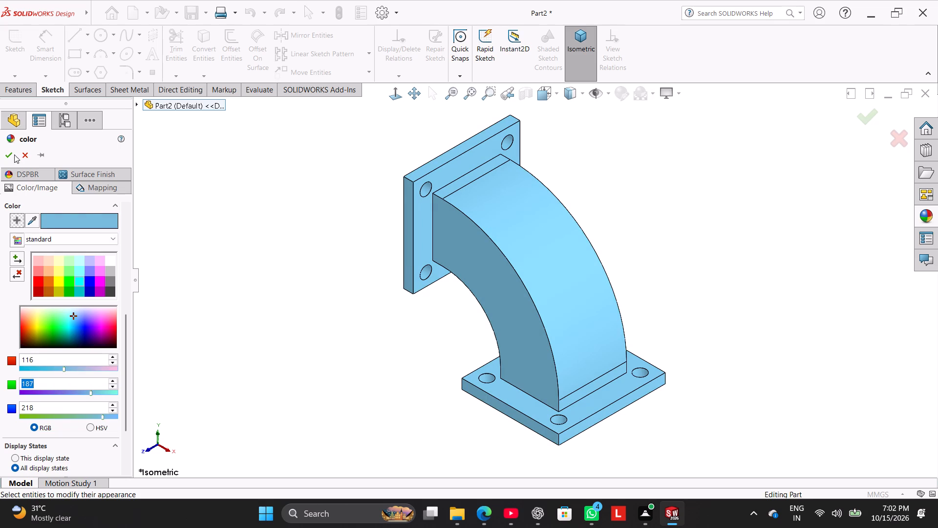
{"action": "left_click", "coordinate": [13, 154]}
Save the part in the Worked folder under the name Curved Duct Mounting Bracket.
{"action": "left_click", "coordinate": [202, 2]}
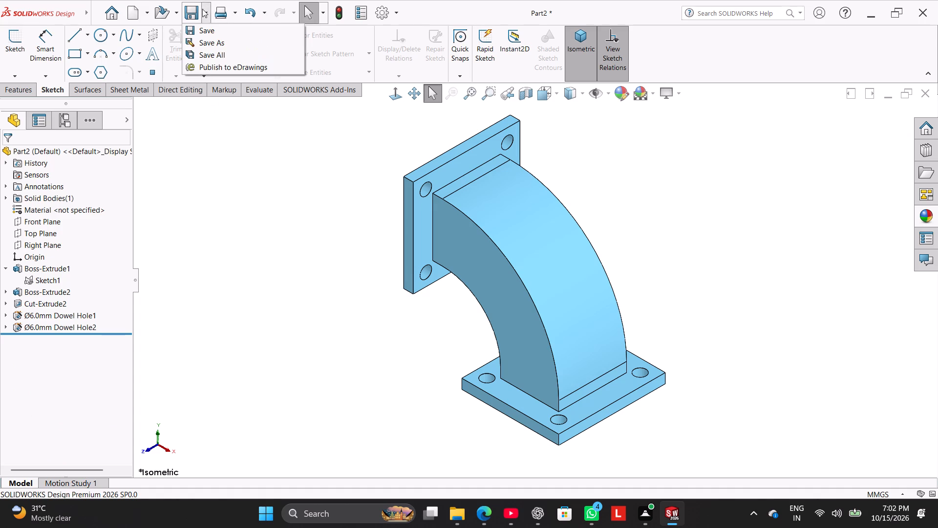
{"action": "left_click", "coordinate": [220, 44]}
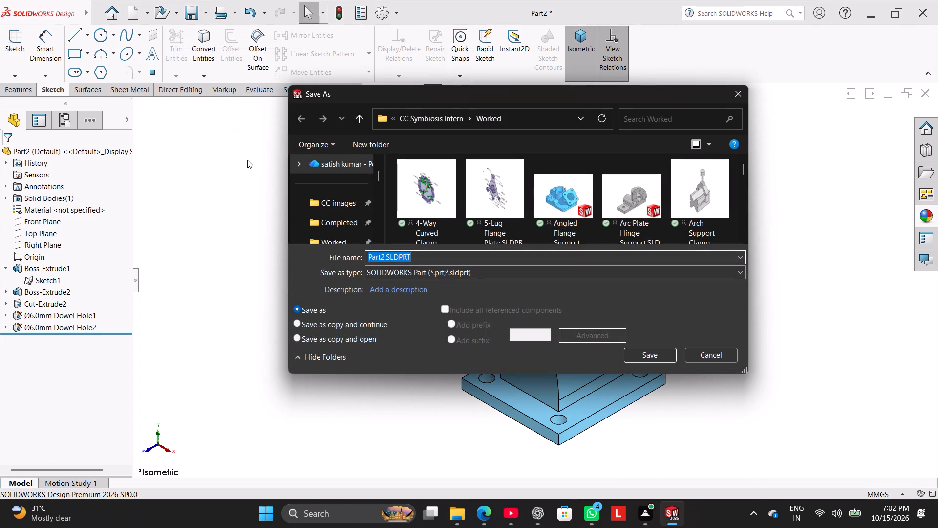
{"action": "key", "text": "ctrl+v"}
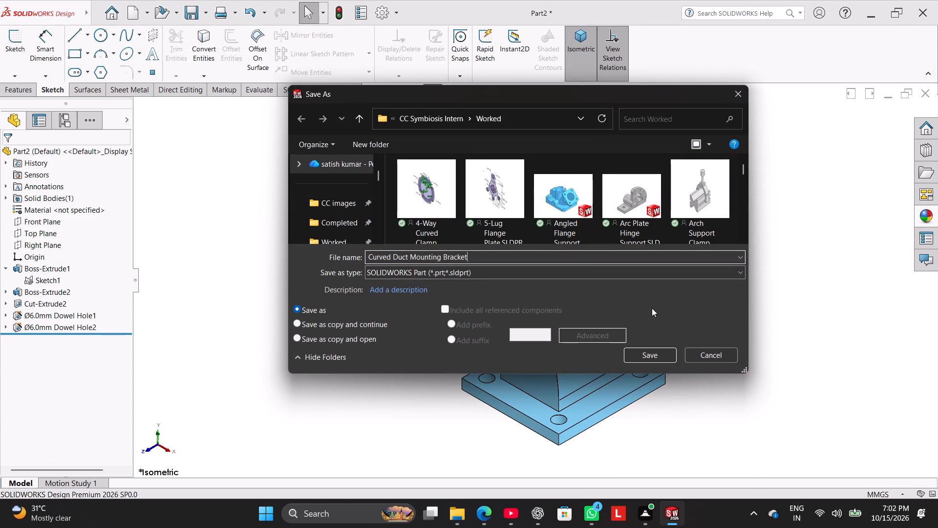
{"action": "left_click", "coordinate": [662, 359]}
Save a PDF copy of the part as Curved Duct Mounting Bracket.pdf in the Worked folder.
{"action": "left_click", "coordinate": [207, 17]}
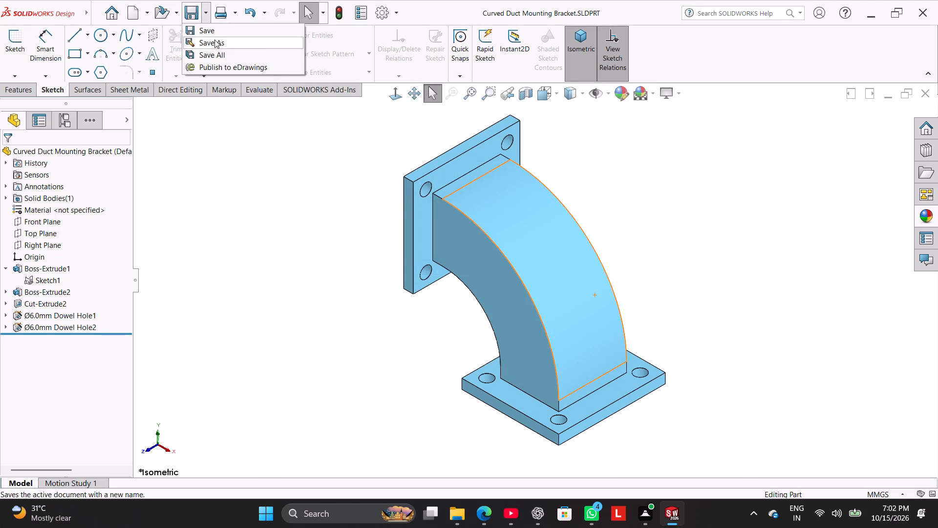
{"action": "left_click", "coordinate": [218, 43]}
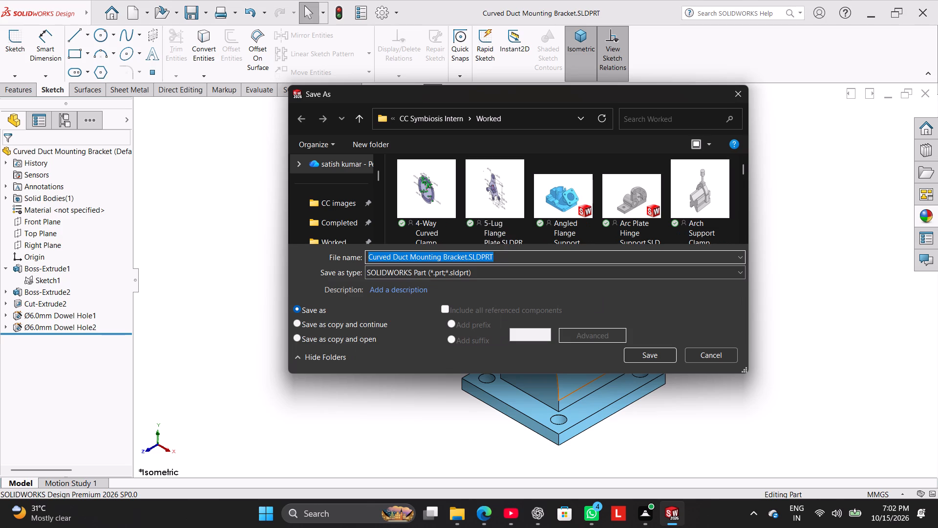
{"action": "left_click", "coordinate": [503, 273]}
{"action": "left_click", "coordinate": [524, 95]}
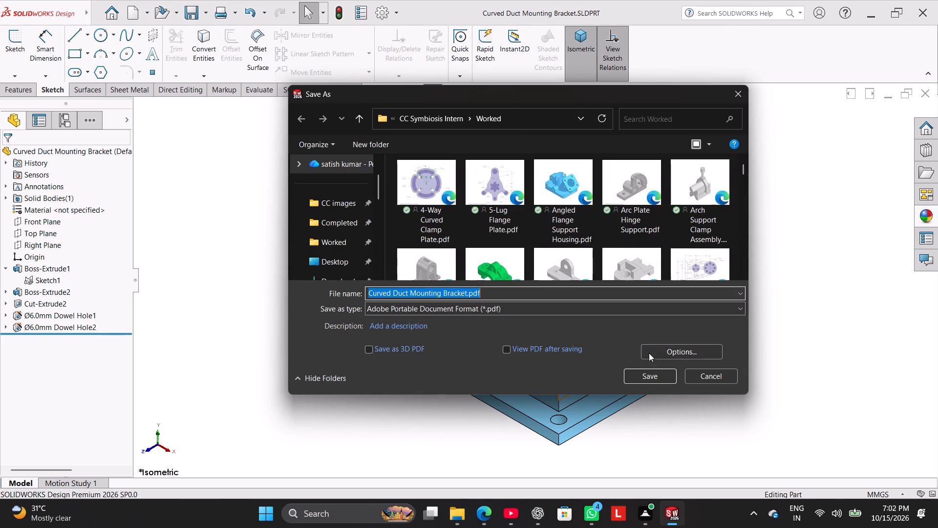
{"action": "left_click", "coordinate": [657, 371]}
{"action": "left_click", "coordinate": [332, 255]}
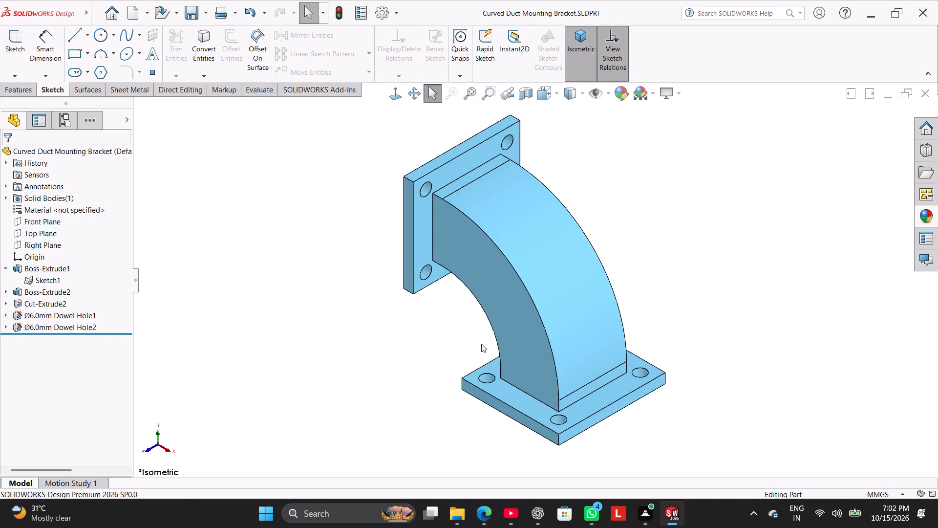
Close the Curved Duct Mounting Bracket part.
{"action": "left_click", "coordinate": [921, 100]}
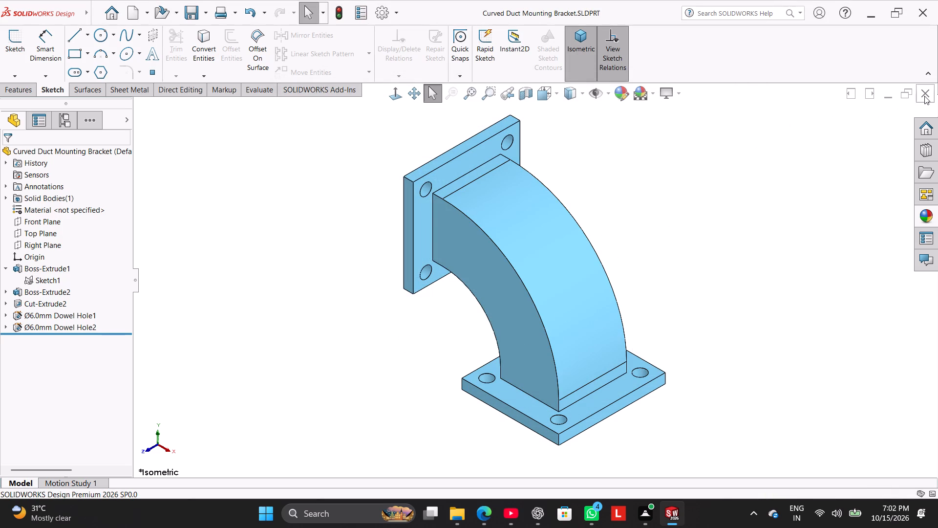
{"action": "left_click", "coordinate": [924, 96]}
{"action": "left_click", "coordinate": [727, 195]}
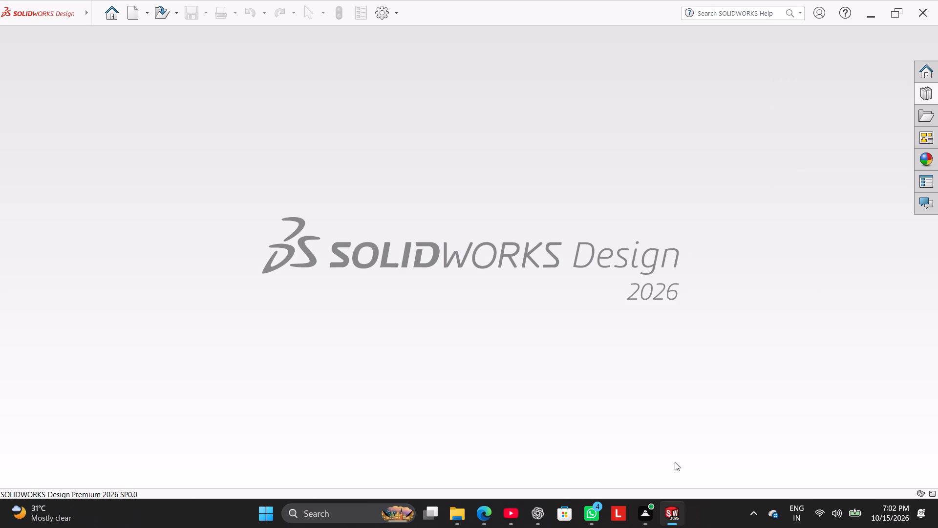